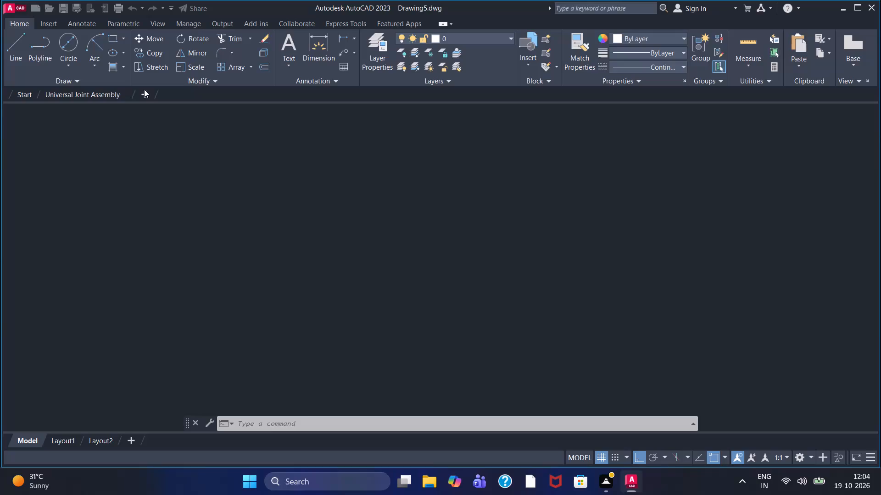
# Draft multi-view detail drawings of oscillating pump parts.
# Close the Universal Joint Assembly drawing and continue in the blank Drawing5.
pyautogui.click(126, 92)
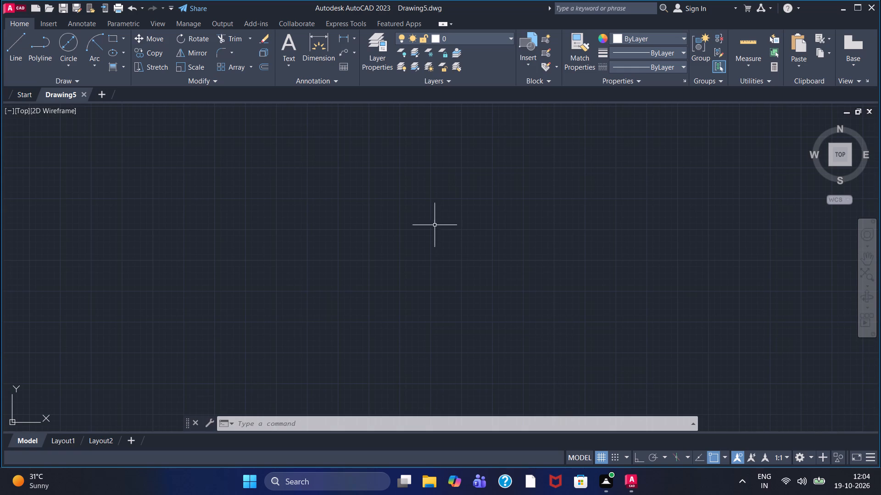
# With Ortho on, draw a closed upright rectangle 25 units wide and 64 units high using the Line command.
pyautogui.click(5, 52)
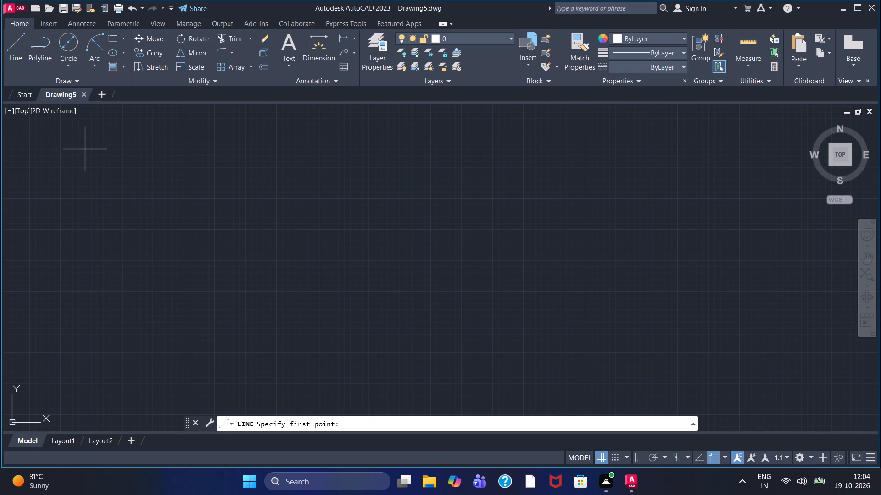
pyautogui.scroll(9, 91, 178)
pyautogui.scroll(-1, 95, 178)
pyautogui.click(96, 160)
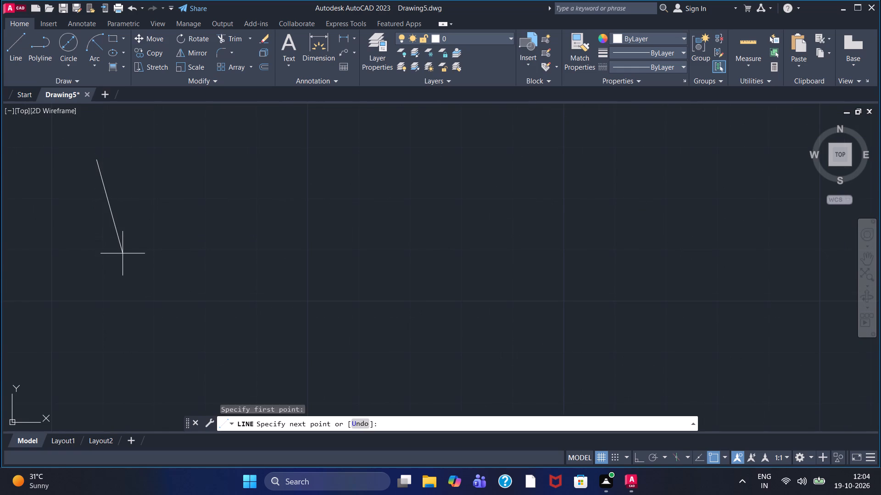
pyautogui.press('F8')
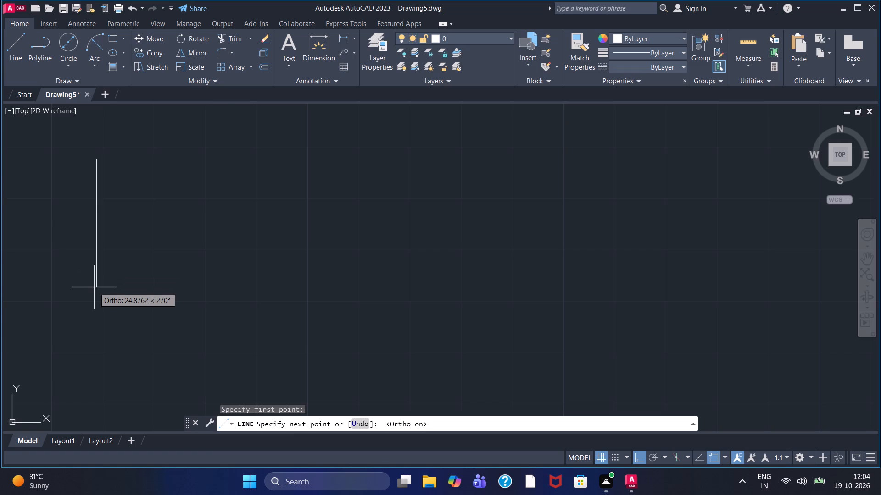
pyautogui.scroll(-2, 94, 287)
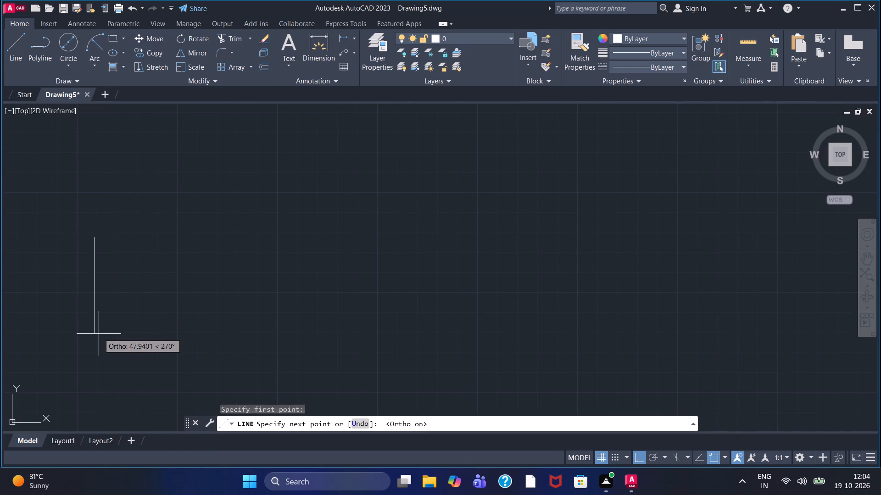
pyautogui.press('6')
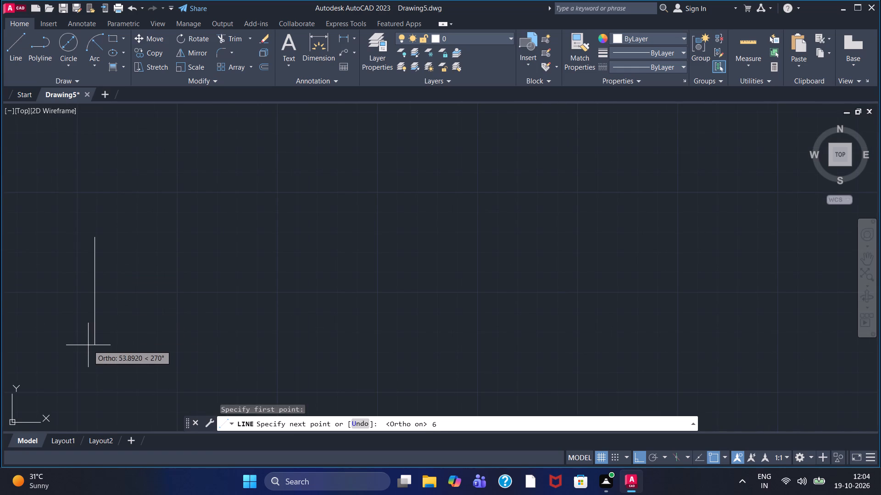
pyautogui.press('4')
pyautogui.press('Return')
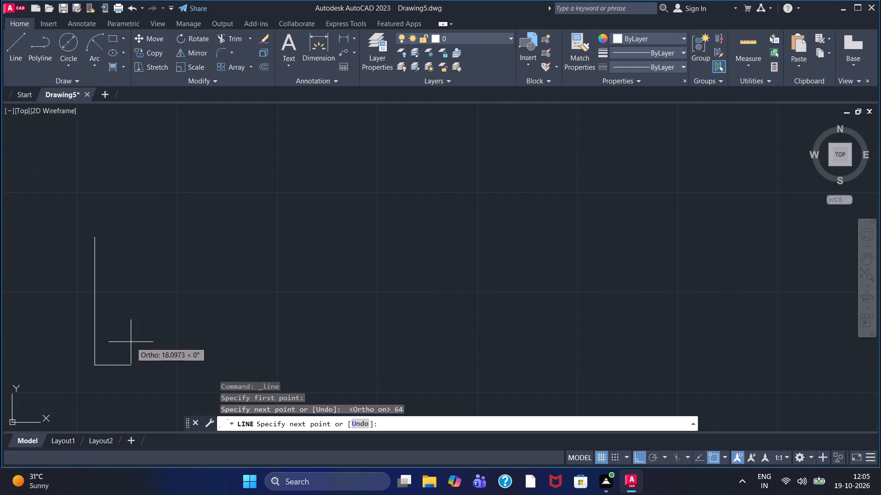
pyautogui.press('2')
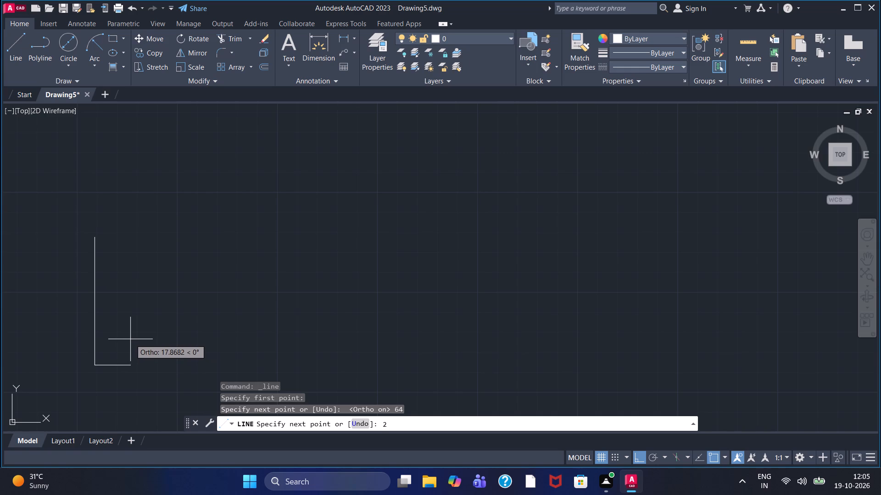
pyautogui.press('5')
pyautogui.press('Return')
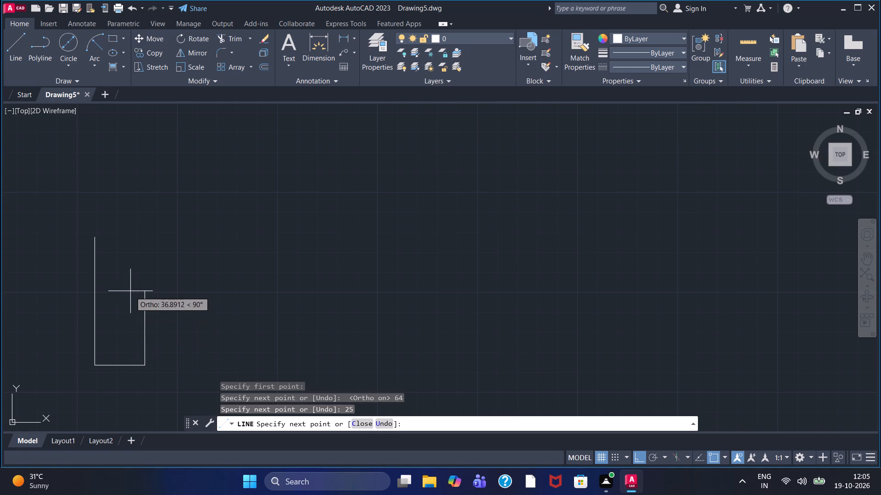
pyautogui.write('64')
pyautogui.press('Return')
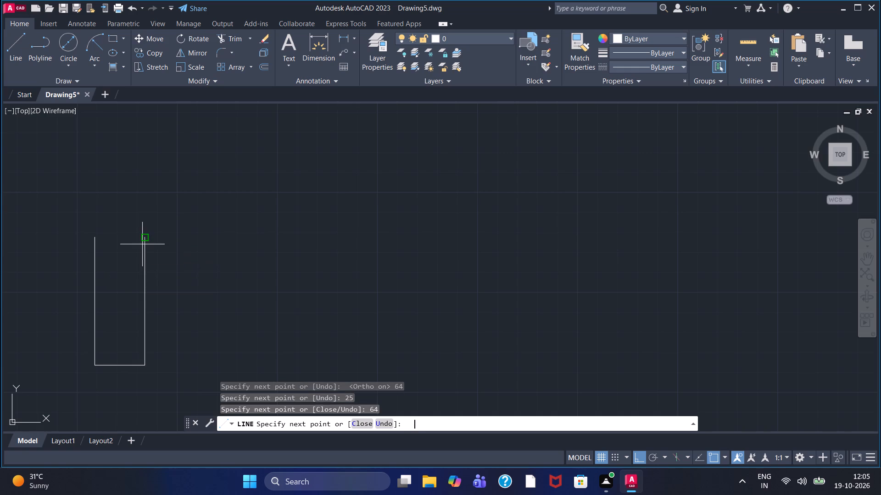
pyautogui.click(95, 239)
pyautogui.rightClick(100, 202)
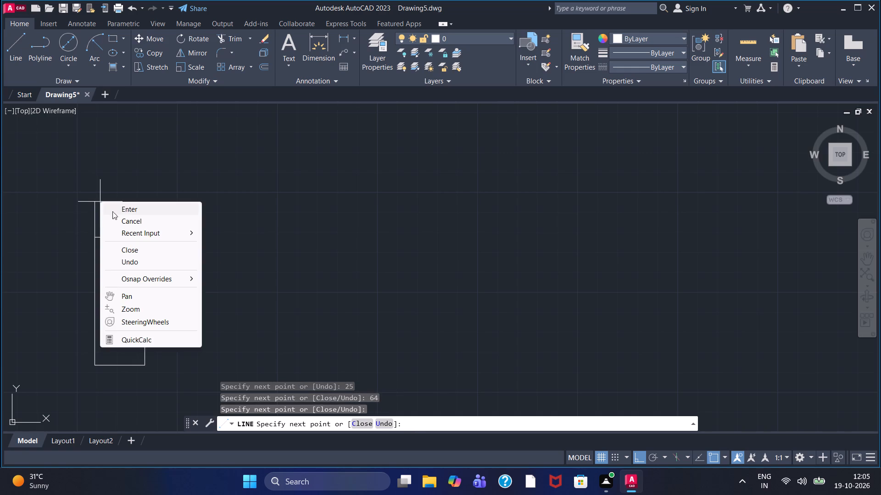
pyautogui.click(116, 209)
# Draw a horizontal line across the lower part of the rectangle, extending slightly past both vertical sides.
pyautogui.scroll(1, 119, 251)
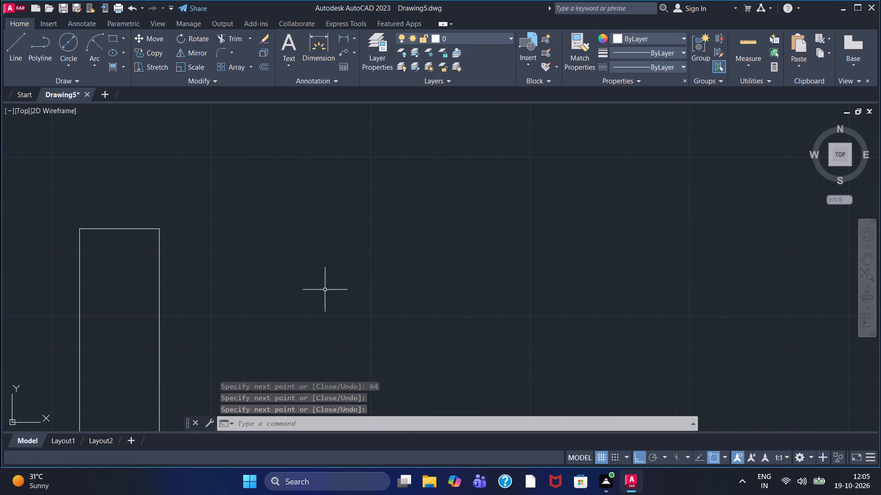
pyautogui.moveTo(301, 290); pyautogui.dragTo(307, 185, button='middle')
pyautogui.click(10, 52)
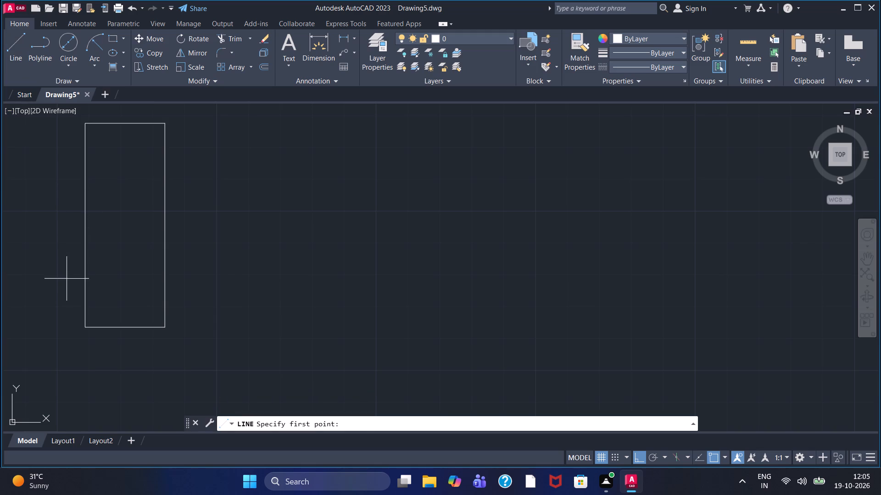
pyautogui.click(73, 284)
pyautogui.click(177, 299)
pyautogui.rightClick(178, 299)
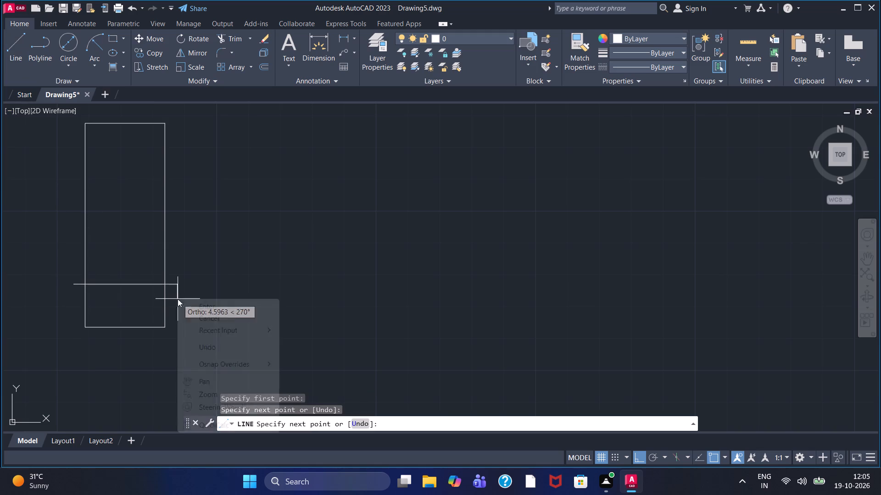
pyautogui.click(188, 304)
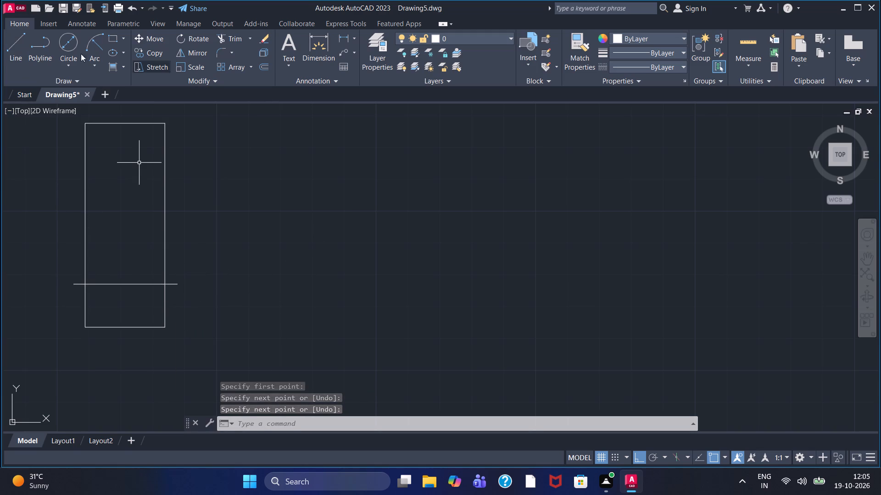
# Offset both long vertical sides of the rectangle slightly inward with the Through option.
pyautogui.click(258, 67)
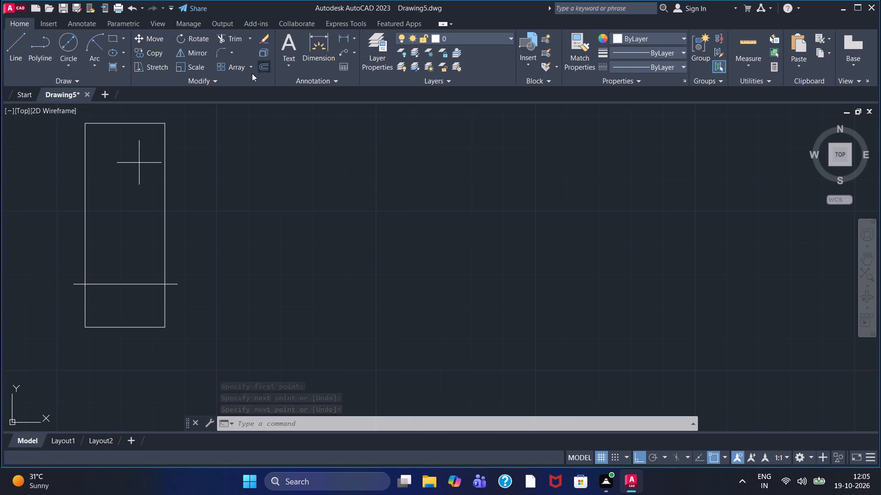
pyautogui.click(395, 426)
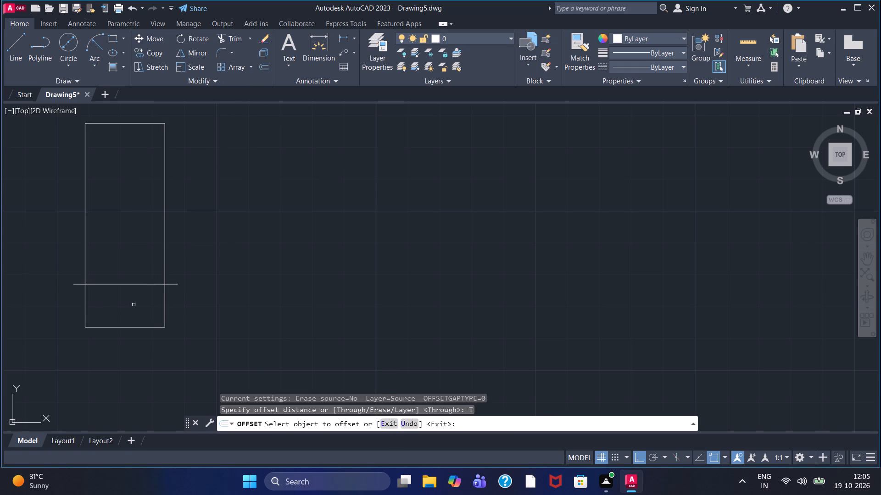
pyautogui.click(165, 310)
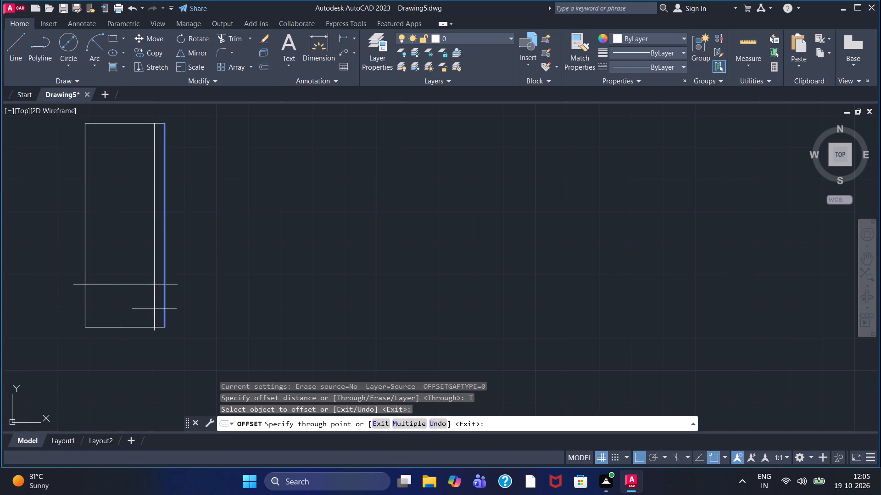
pyautogui.click(156, 307)
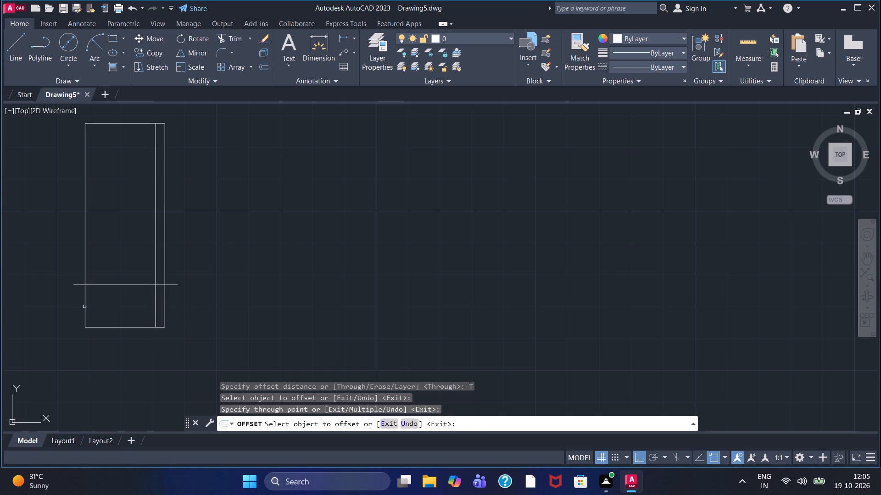
pyautogui.click(84, 307)
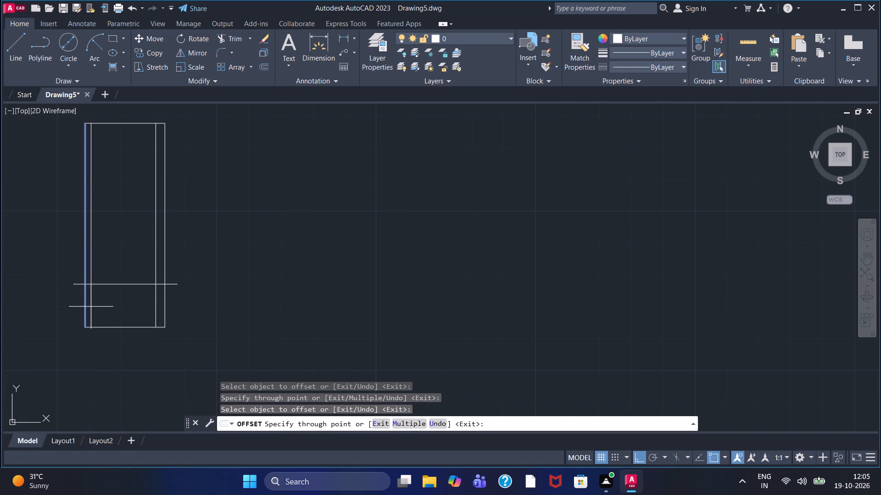
pyautogui.click(92, 308)
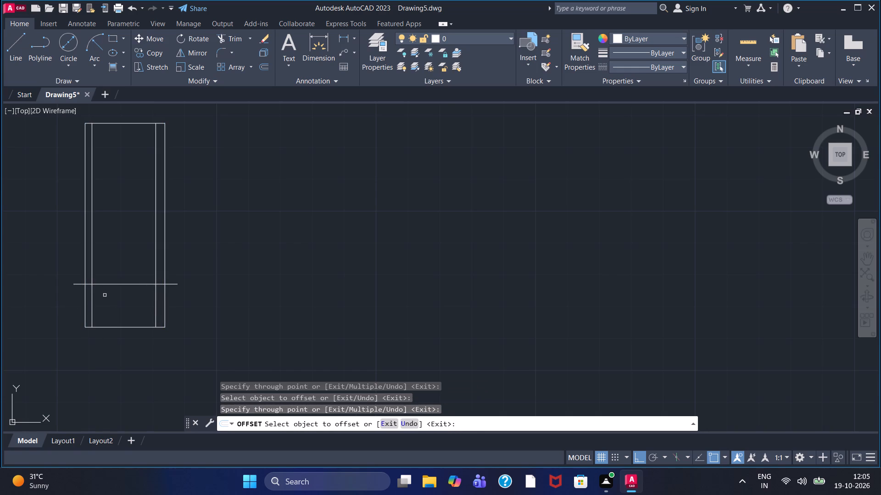
# Draw a second horizontal line about 33 units long across the upper part of the rectangle, overshooting both sides.
pyautogui.click(26, 51)
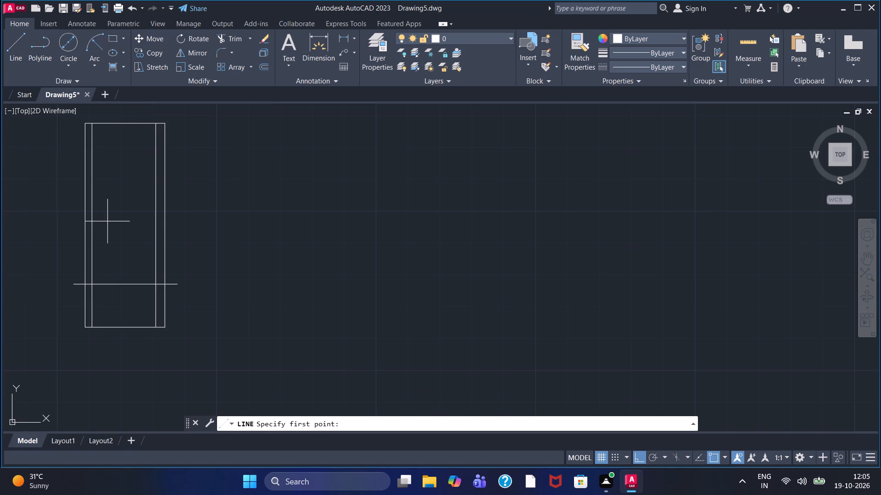
pyautogui.doubleClick(72, 201)
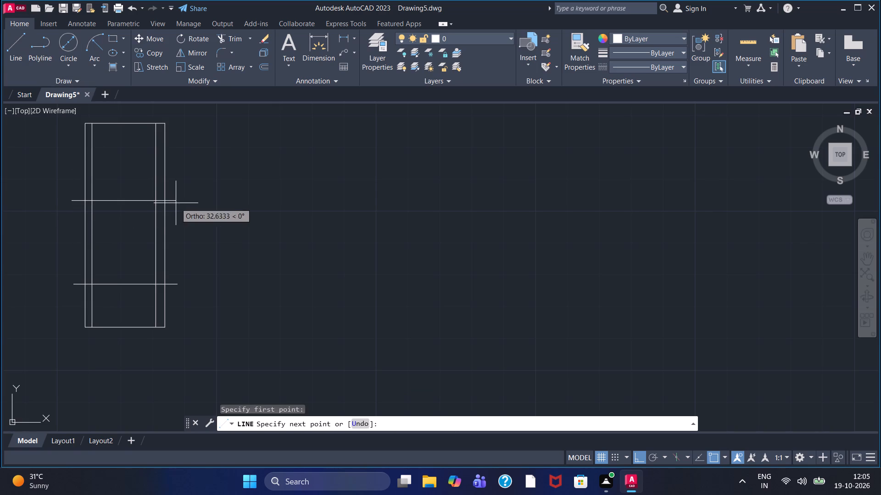
pyautogui.click(177, 203)
pyautogui.rightClick(177, 203)
pyautogui.click(189, 210)
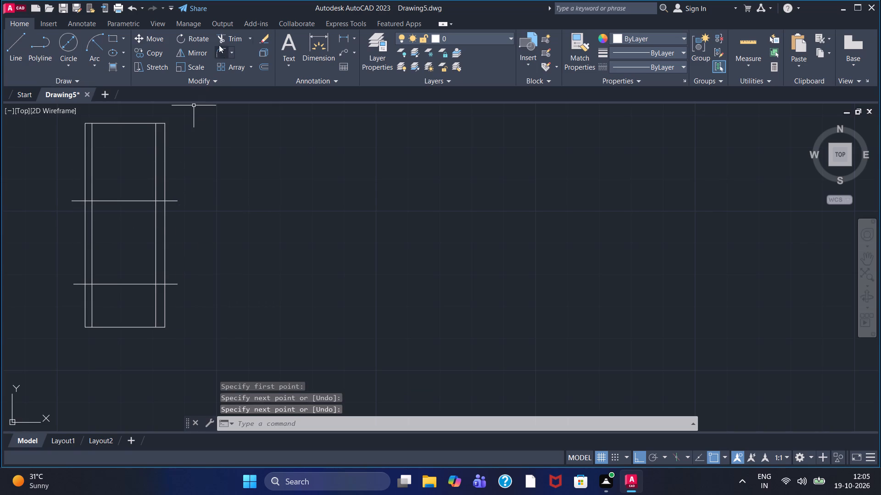
# Trim the overhanging ends of both horizontal lines back to the rectangle's outer sides.
pyautogui.click(221, 35)
pyautogui.click(175, 200)
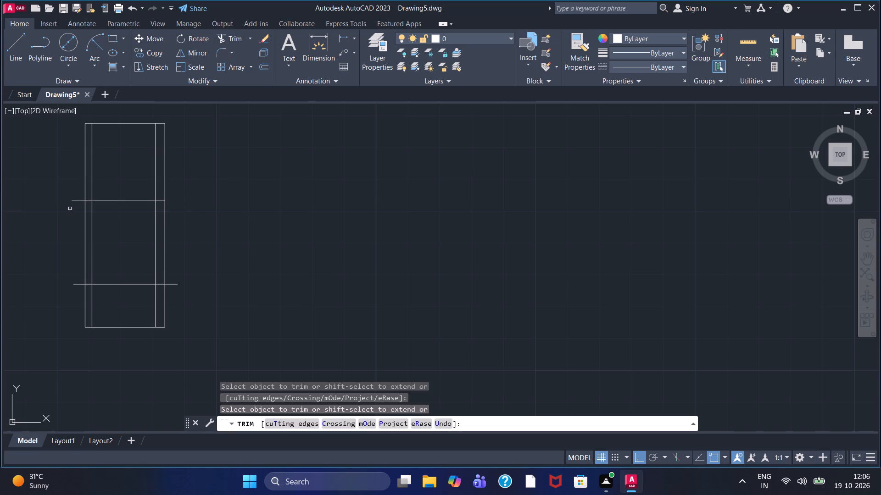
pyautogui.click(73, 200)
pyautogui.click(78, 284)
pyautogui.click(175, 283)
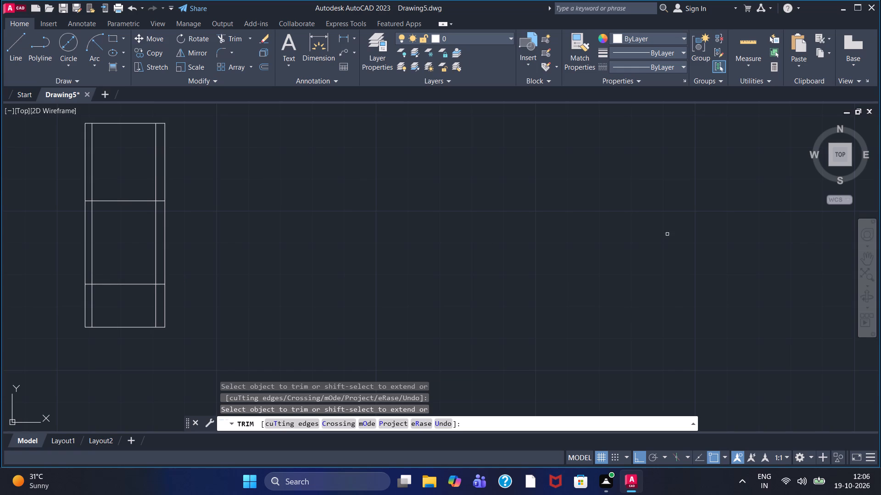
# Trim the middle portions of both inner vertical lines between the two horizontal lines.
pyautogui.click(154, 256)
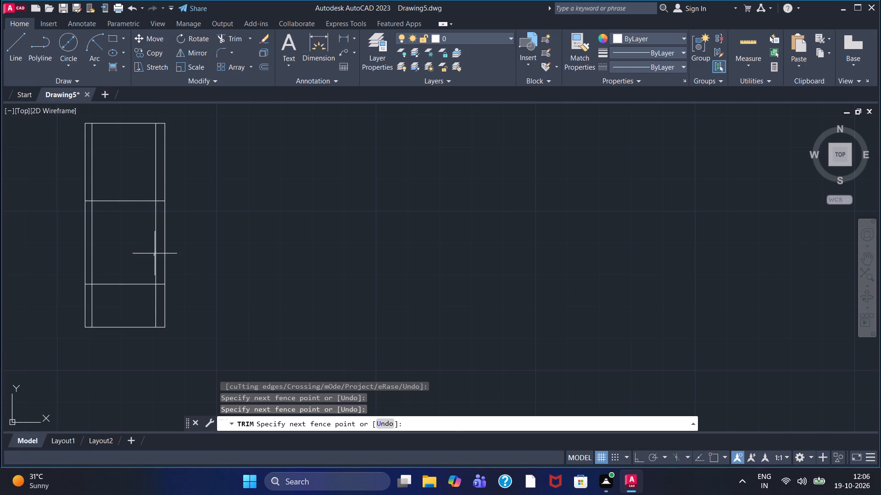
pyautogui.click(159, 251)
pyautogui.moveTo(88, 239); pyautogui.dragTo(94, 246)
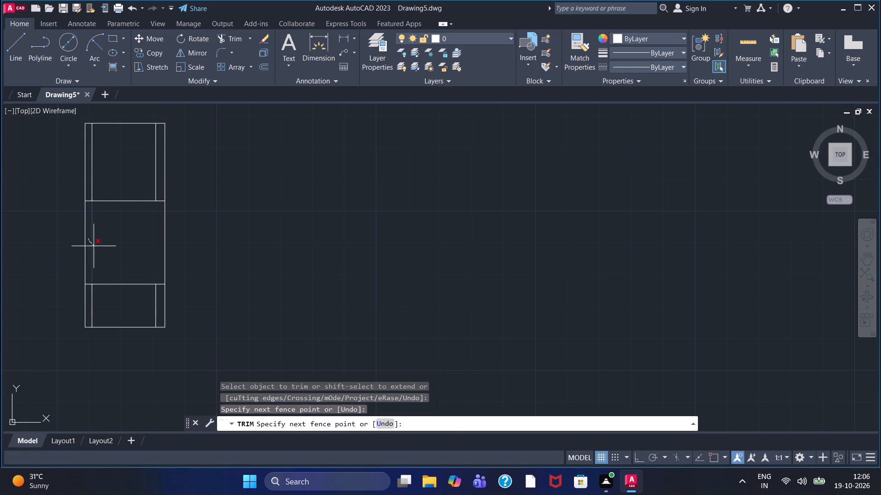
pyautogui.moveTo(94, 246); pyautogui.dragTo(96, 249)
# Load the ACAD_ISO02W100 ISO dash linetype into the drawing.
pyautogui.click(11, 62)
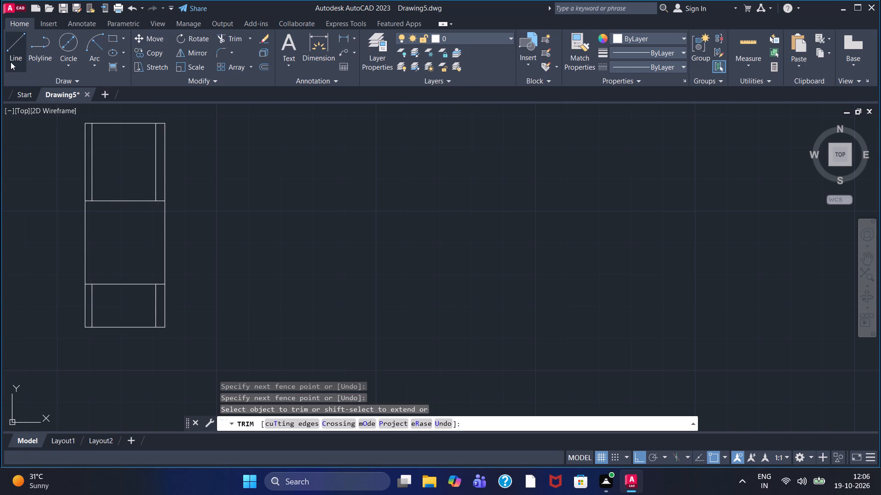
pyautogui.click(624, 68)
pyautogui.click(636, 120)
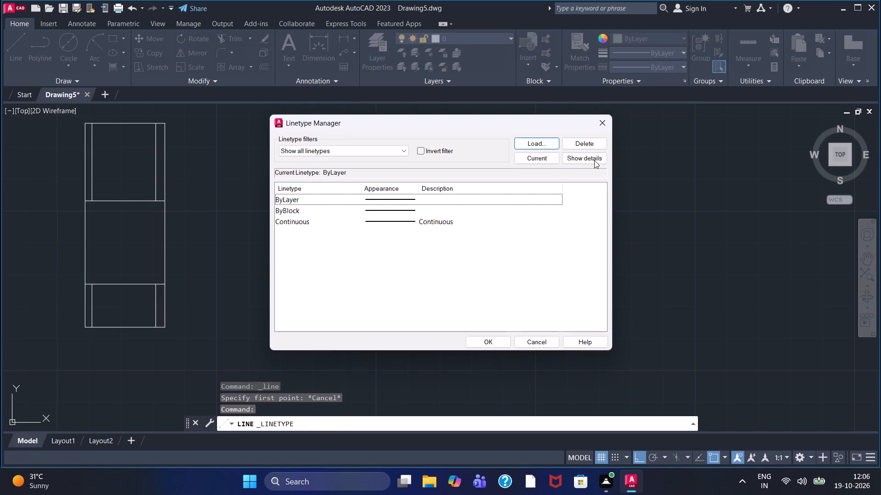
pyautogui.click(529, 143)
pyautogui.click(447, 218)
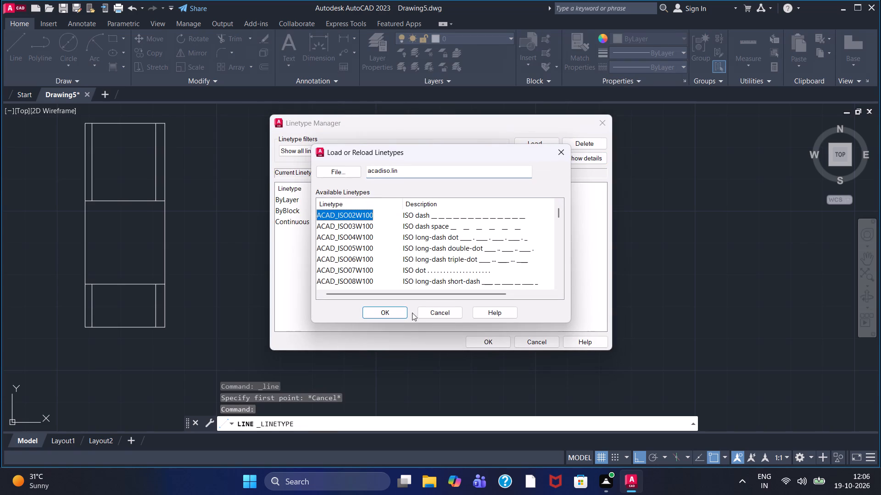
pyautogui.click(390, 316)
pyautogui.click(507, 217)
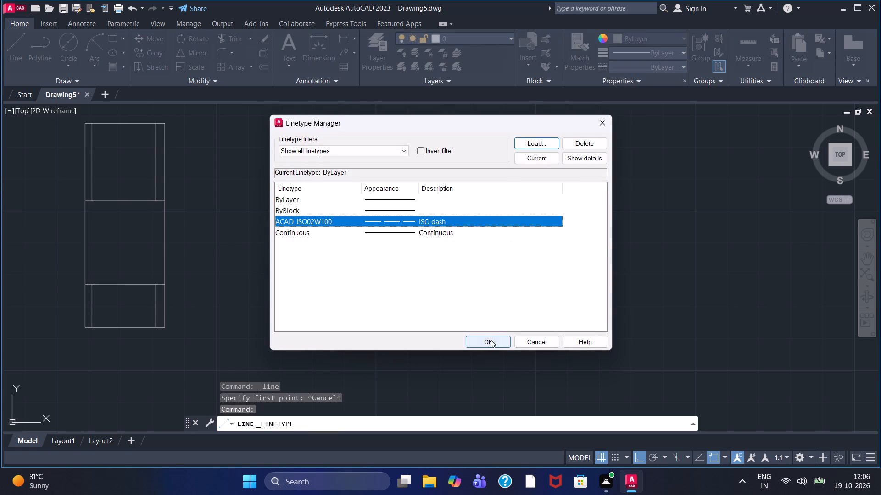
pyautogui.click(491, 340)
# Draw a vertical centreline in the ACAD_ISO02W100 linetype from the midpoint of the rectangle's top edge down to its bottom edge.
pyautogui.click(663, 72)
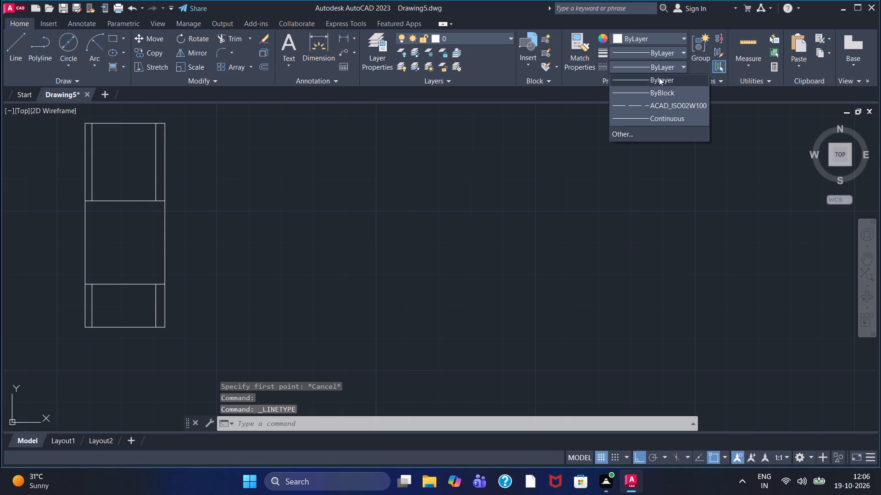
pyautogui.click(660, 112)
pyautogui.click(16, 43)
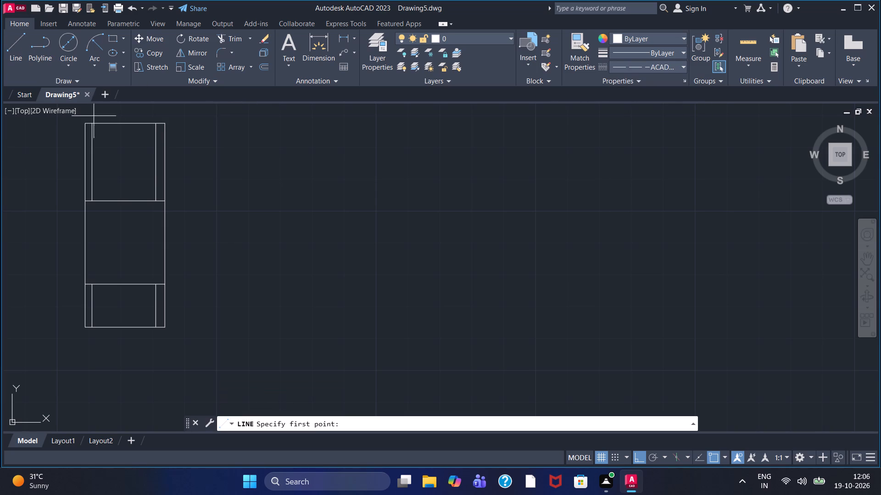
pyautogui.click(128, 125)
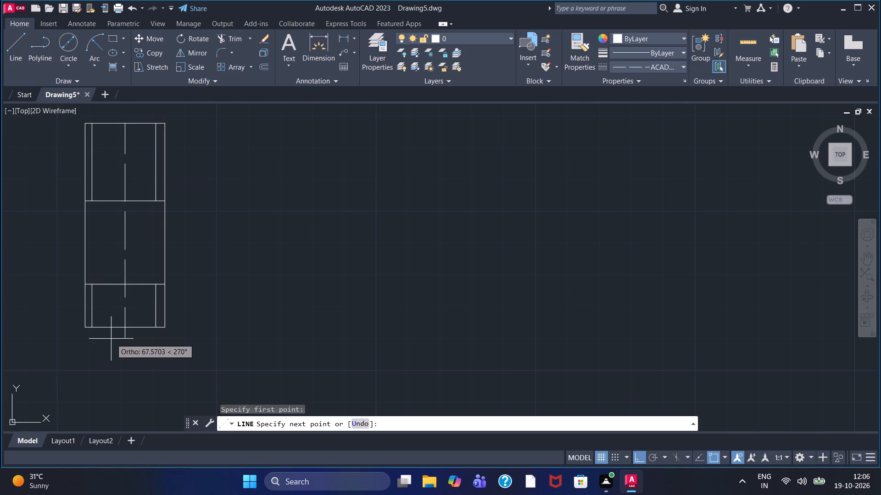
pyautogui.click(124, 328)
pyautogui.rightClick(237, 267)
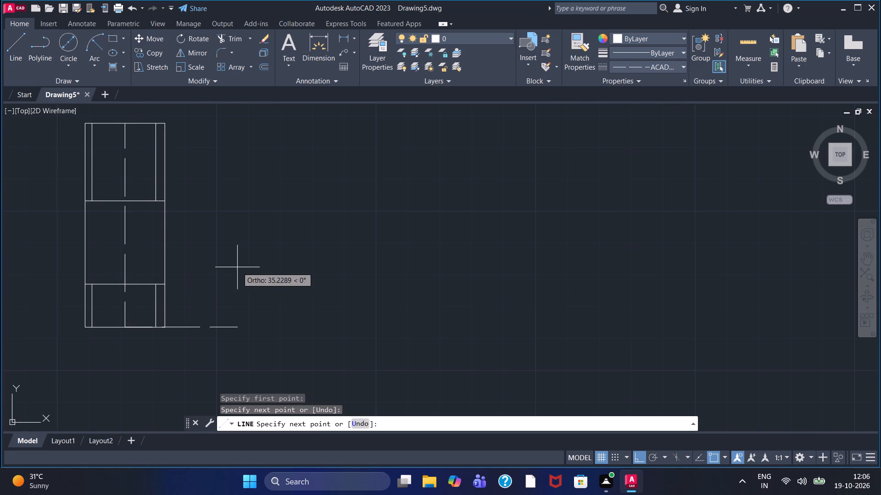
pyautogui.click(249, 269)
# Delete the top edge of the rectangle.
pyautogui.moveTo(220, 280); pyautogui.dragTo(271, 288, button='middle')
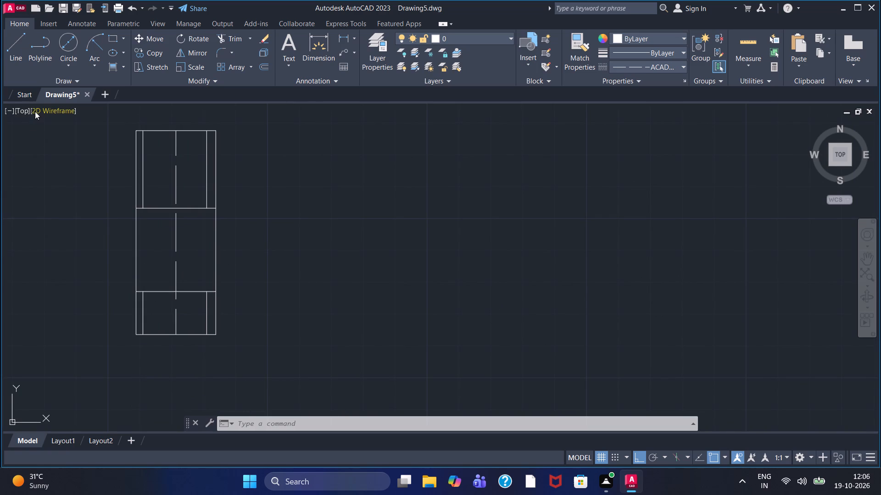
pyautogui.click(163, 131)
pyautogui.press('Delete')
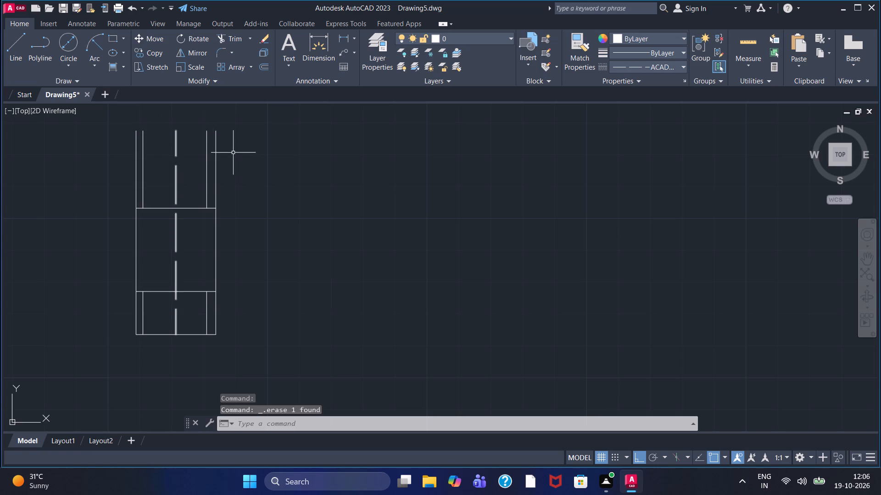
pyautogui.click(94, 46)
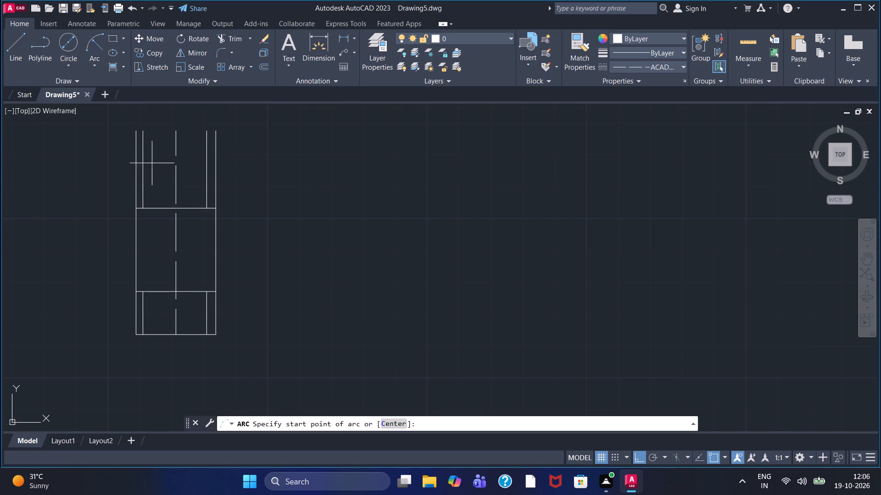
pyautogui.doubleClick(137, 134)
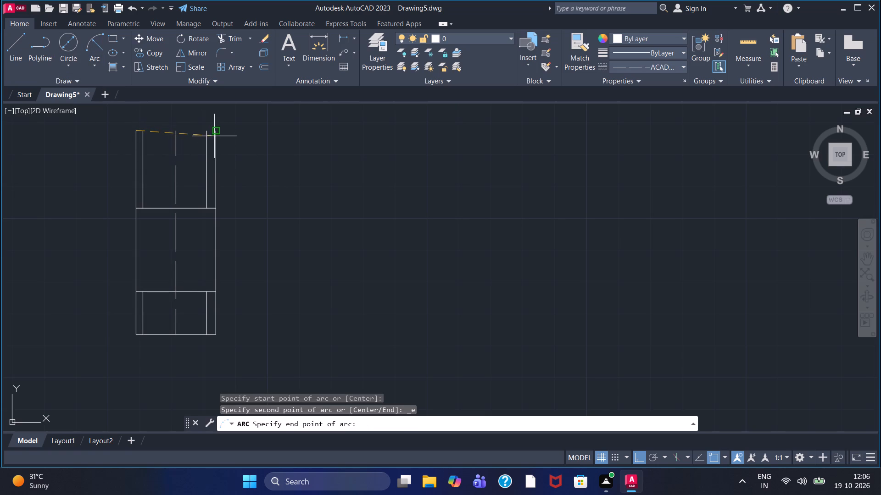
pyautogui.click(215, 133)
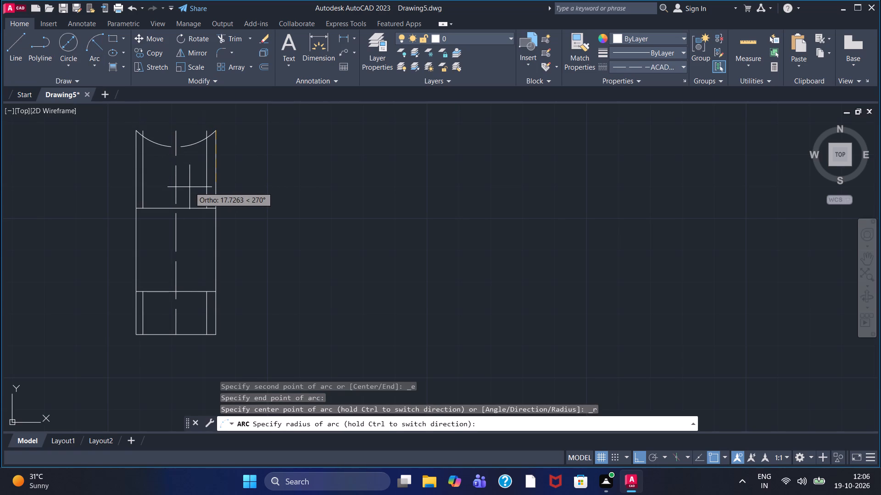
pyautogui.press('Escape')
# Set the current linetype to Continuous and close the part's open top with an upward-bulging arc of about 46 units radius.
pyautogui.click(638, 70)
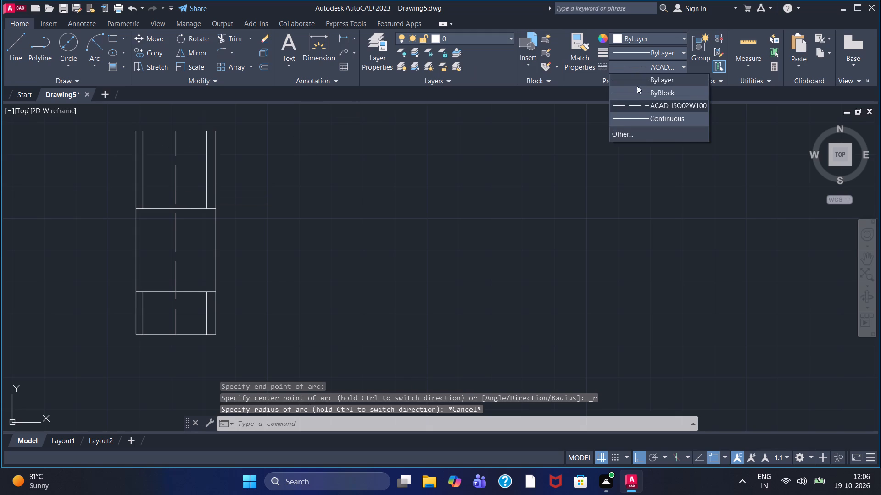
pyautogui.click(641, 115)
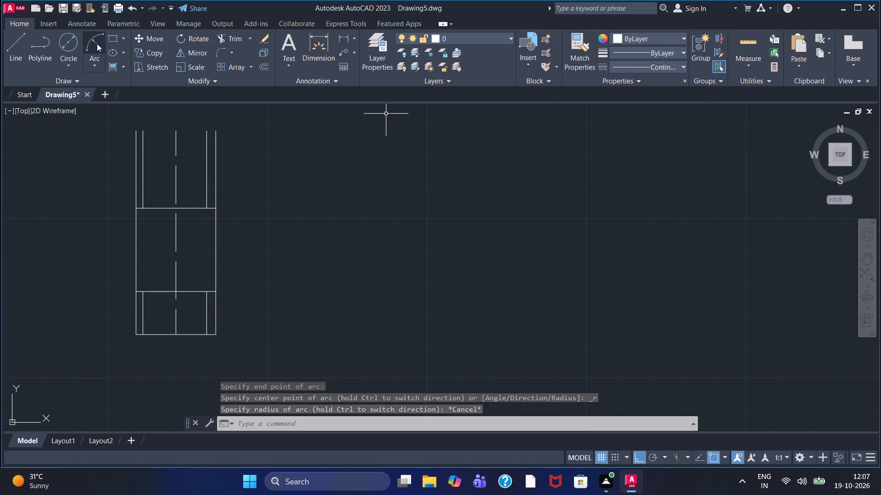
pyautogui.click(97, 44)
pyautogui.click(214, 131)
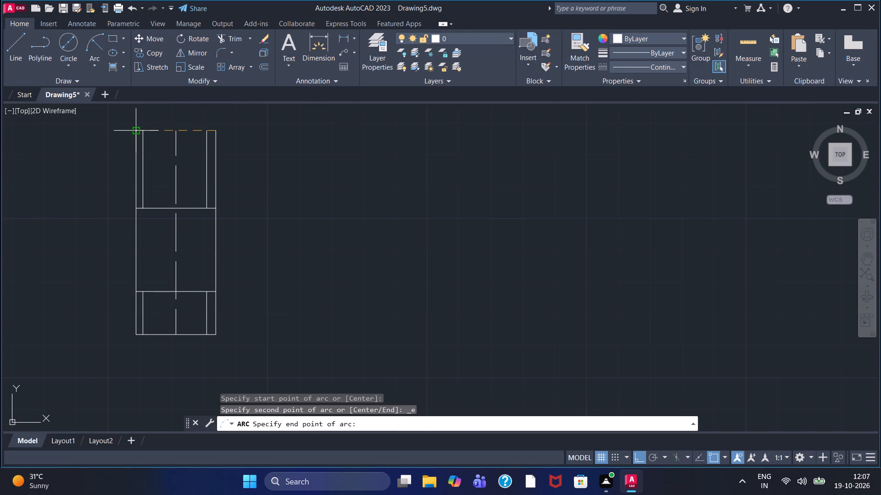
pyautogui.click(135, 132)
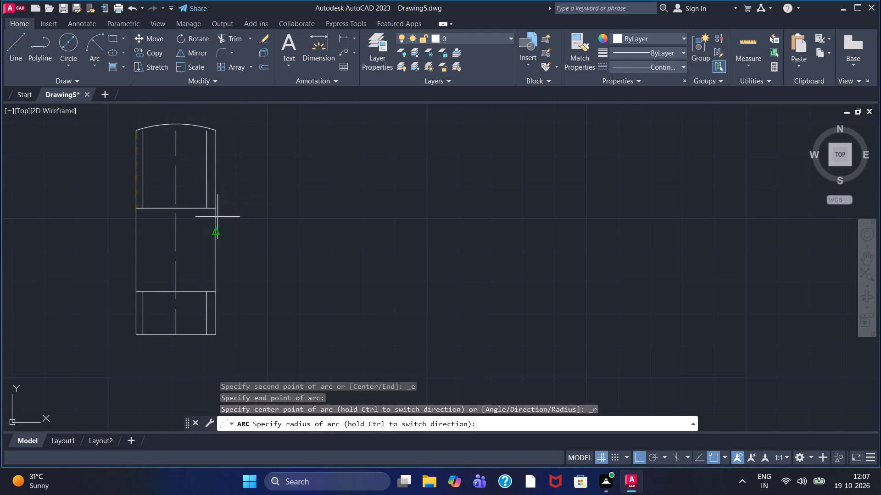
pyautogui.doubleClick(284, 246)
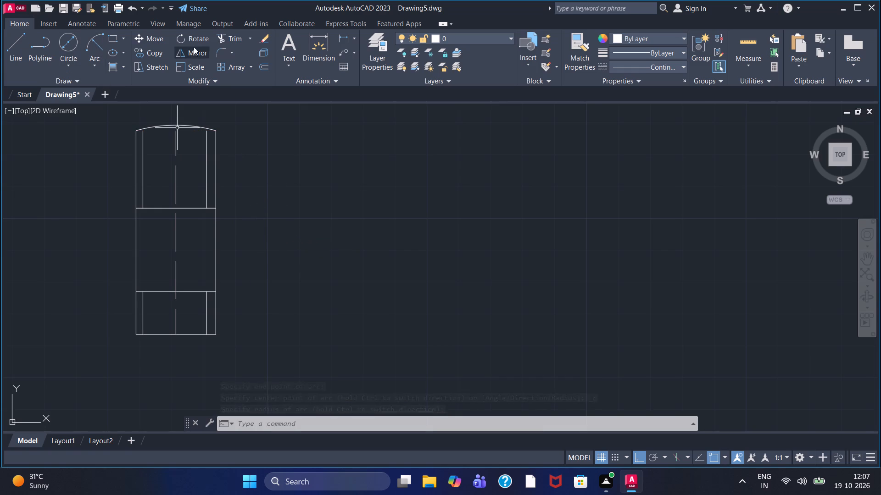
# Add linear dimensions for the heights of the upper and lower sections along the part's right side.
pyautogui.click(341, 33)
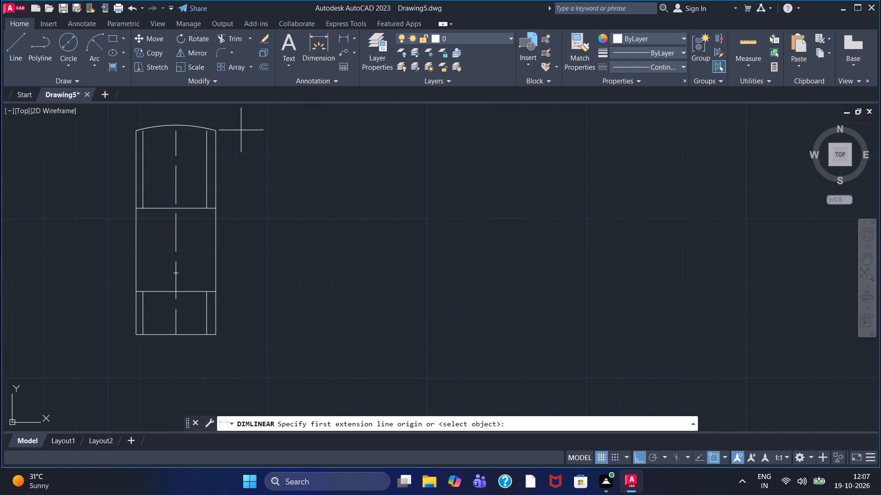
pyautogui.click(216, 131)
pyautogui.doubleClick(215, 209)
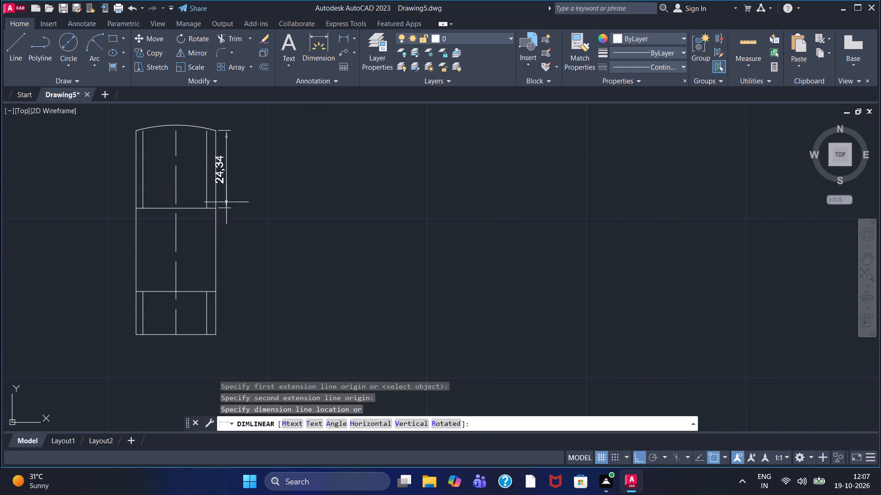
pyautogui.doubleClick(246, 191)
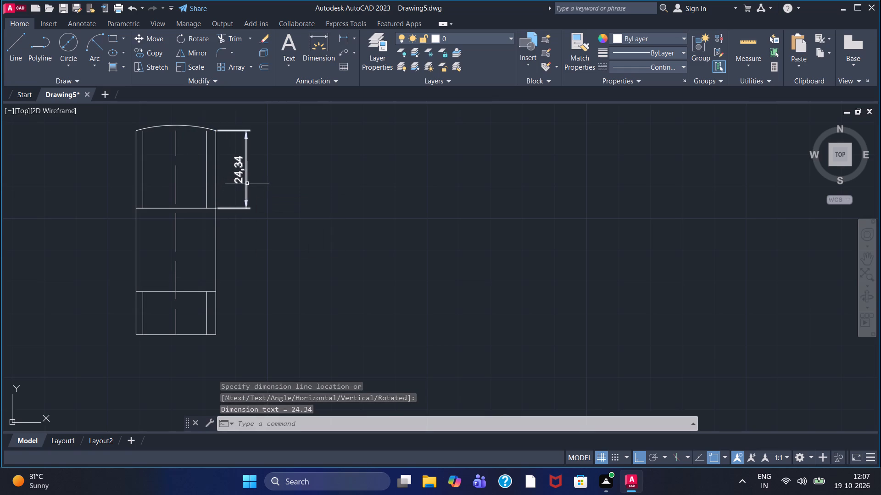
pyautogui.click(343, 34)
pyautogui.click(217, 291)
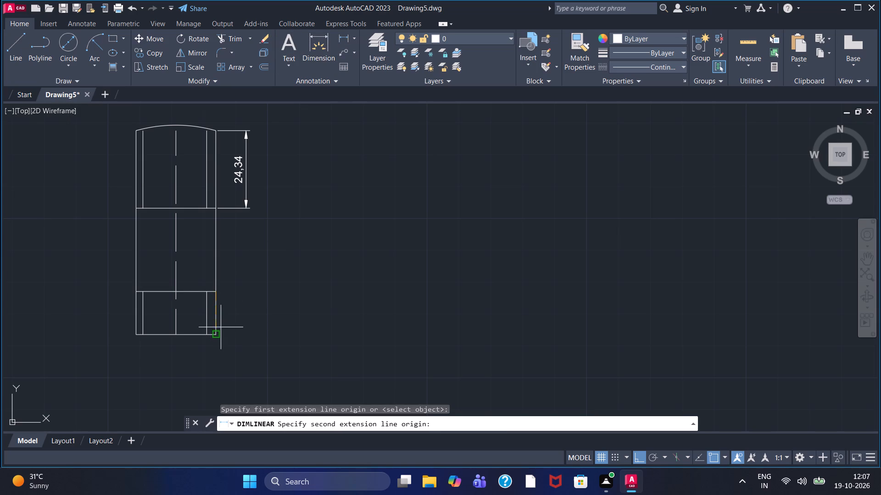
pyautogui.click(215, 329)
pyautogui.click(239, 322)
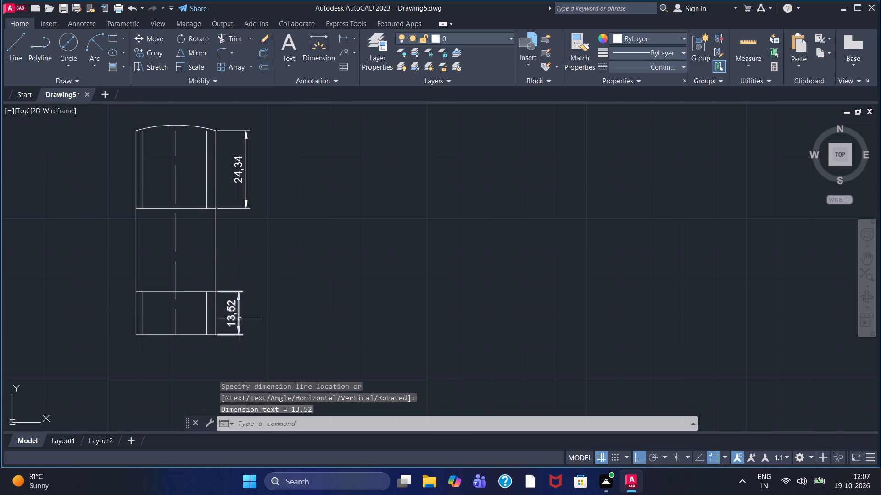
# Add a linear dimension for the overall height of the part's left side, excluding the arc.
pyautogui.click(344, 34)
pyautogui.click(137, 133)
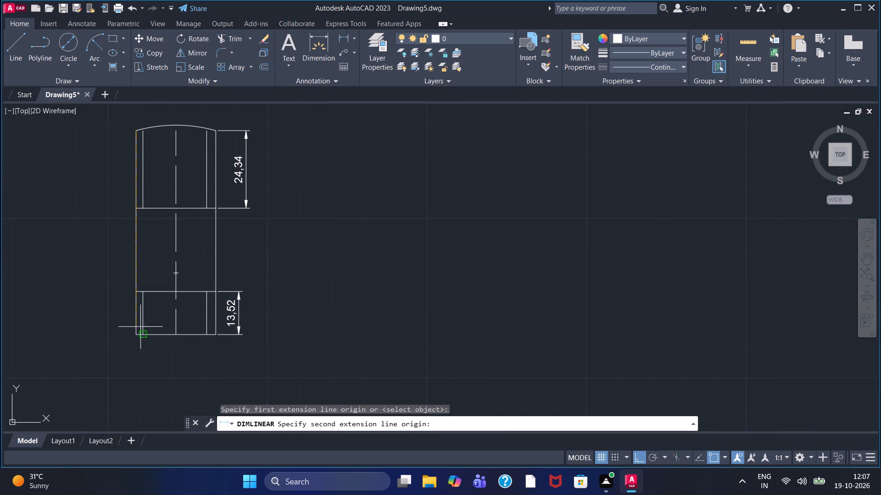
pyautogui.click(135, 334)
pyautogui.click(107, 278)
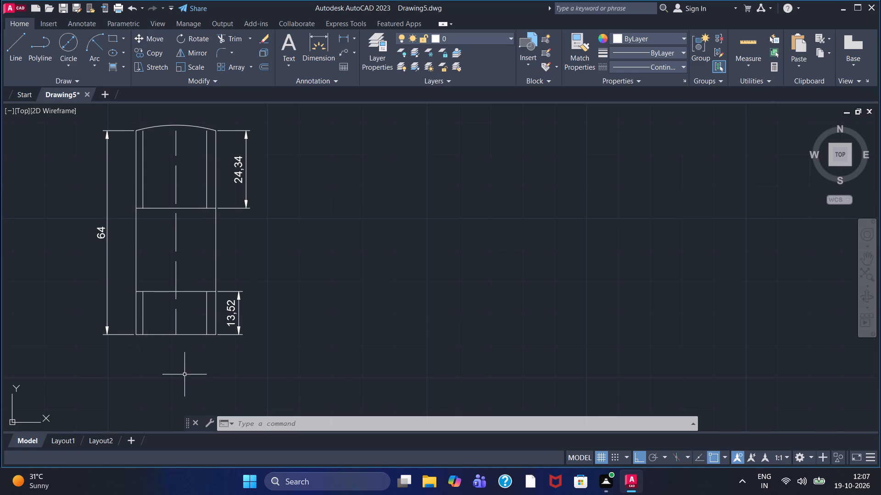
# Draw two concentric circles below the part in line with its centreline, the outer one about 13.8 units in diameter.
pyautogui.scroll(-1, 183, 370)
pyautogui.moveTo(181, 361); pyautogui.dragTo(195, 259, button='middle')
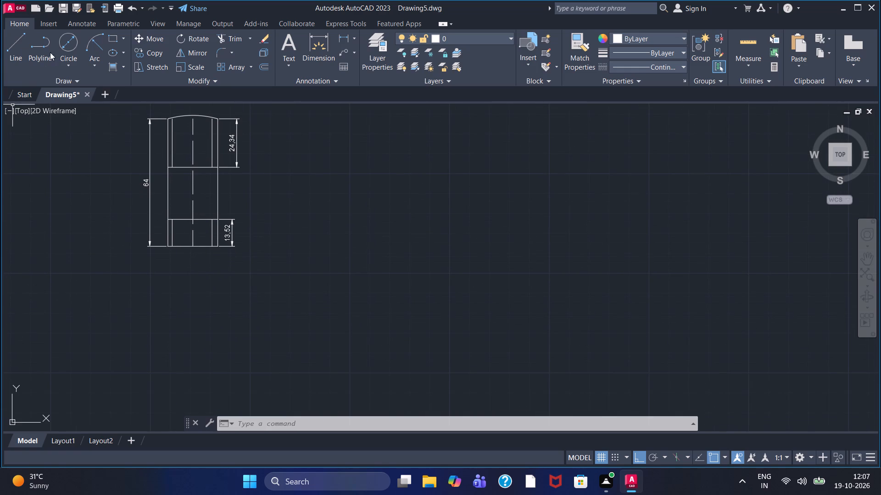
pyautogui.click(58, 47)
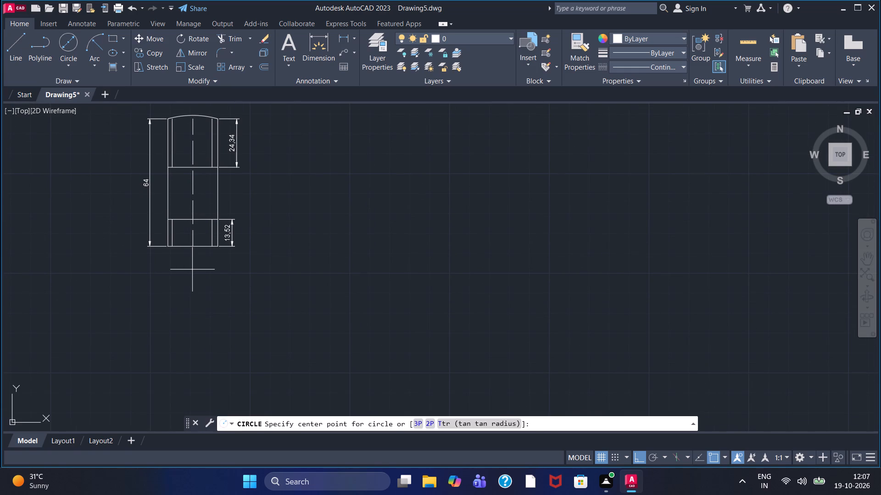
pyautogui.click(192, 269)
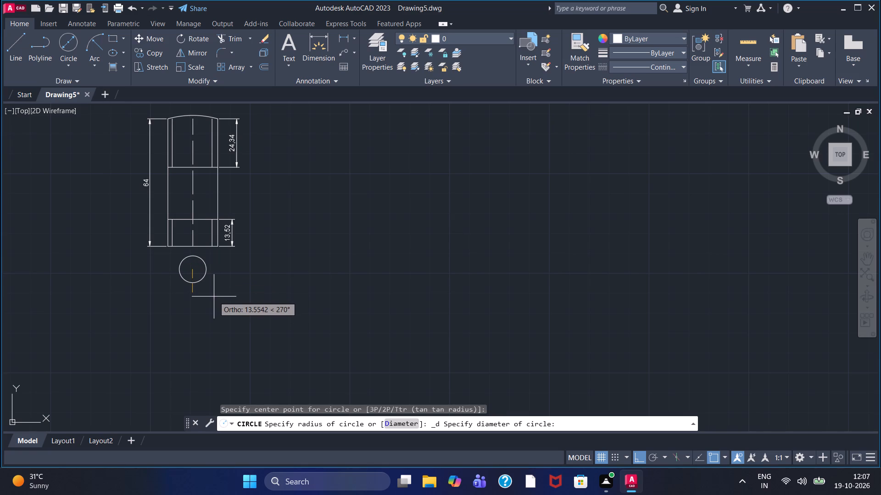
pyautogui.click(214, 297)
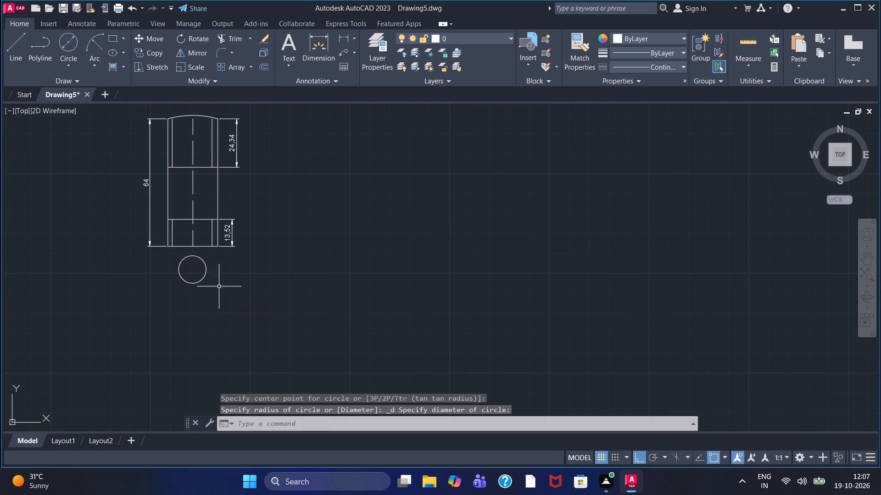
pyautogui.click(64, 43)
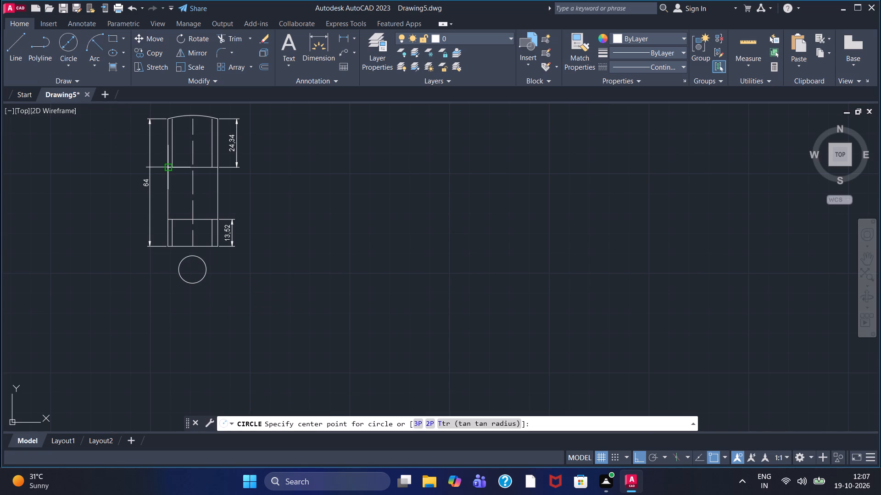
pyautogui.click(191, 269)
pyautogui.click(199, 282)
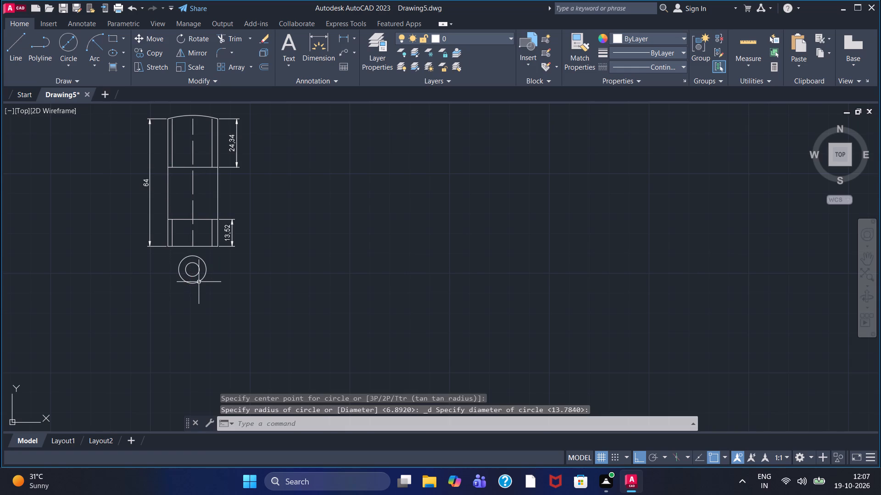
# Draw three sides of a rectangle below the circles: top about 49 units, right side 19 units, bottom extending slightly past the top's left end.
pyautogui.scroll(1, 199, 279)
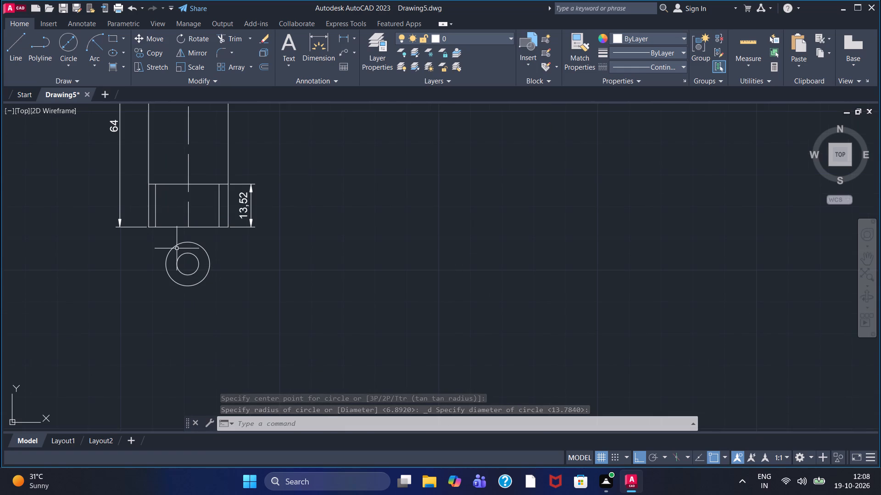
pyautogui.scroll(-1, 181, 311)
pyautogui.moveTo(183, 311); pyautogui.dragTo(173, 276, button='middle')
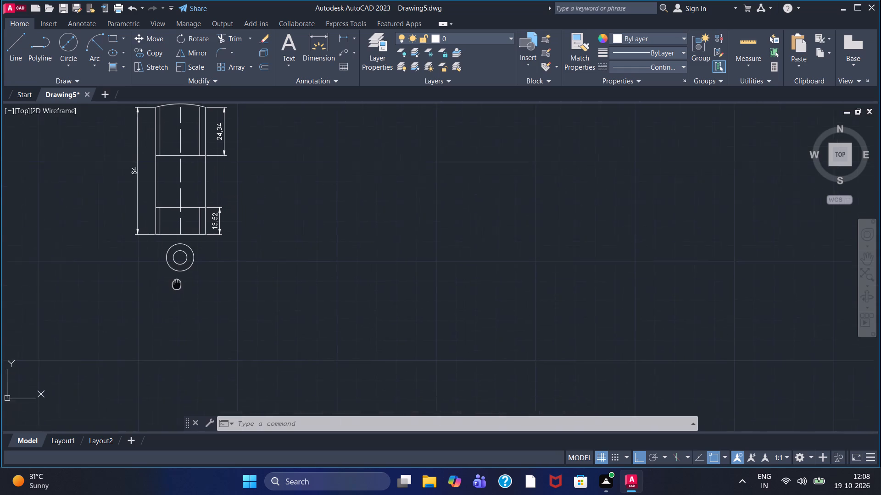
pyautogui.moveTo(173, 276); pyautogui.dragTo(158, 248, button='middle')
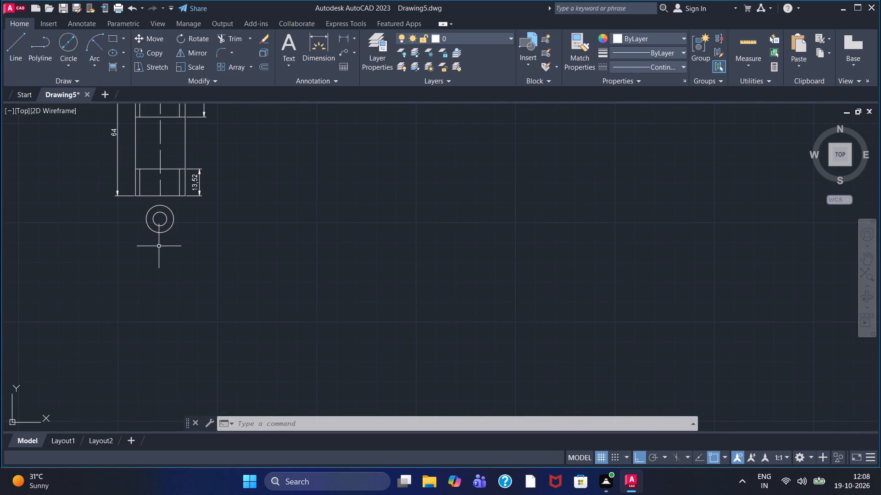
pyautogui.click(17, 46)
pyautogui.click(117, 271)
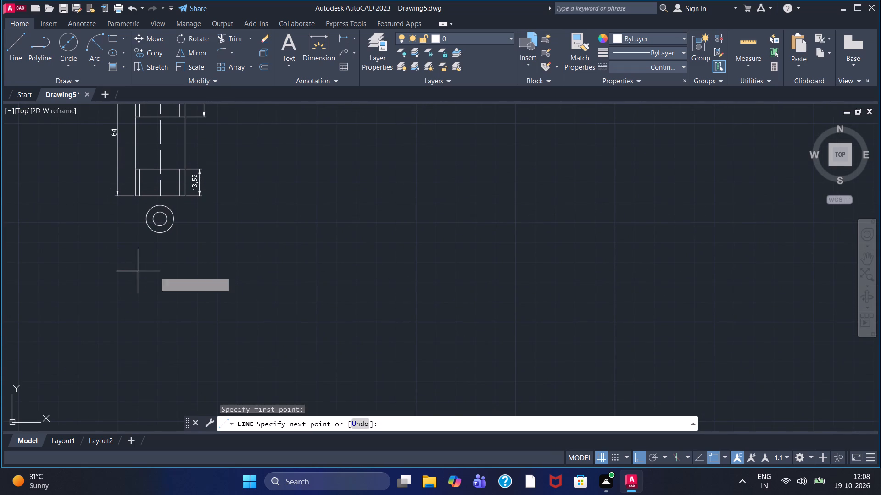
pyautogui.doubleClick(215, 270)
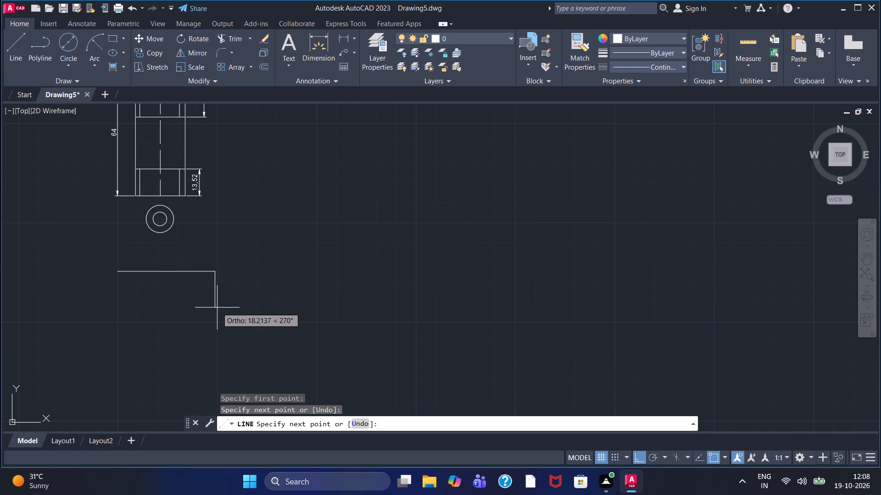
pyautogui.write('19')
pyautogui.press('Return')
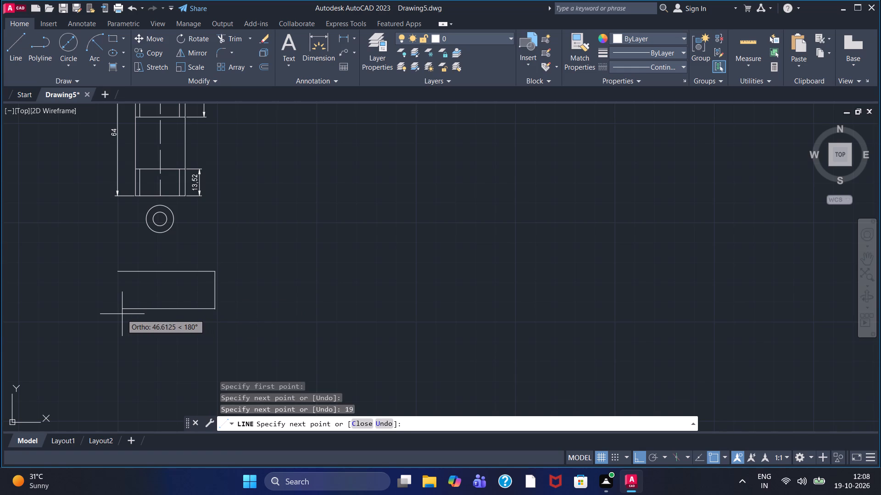
pyautogui.click(105, 314)
pyautogui.rightClick(105, 314)
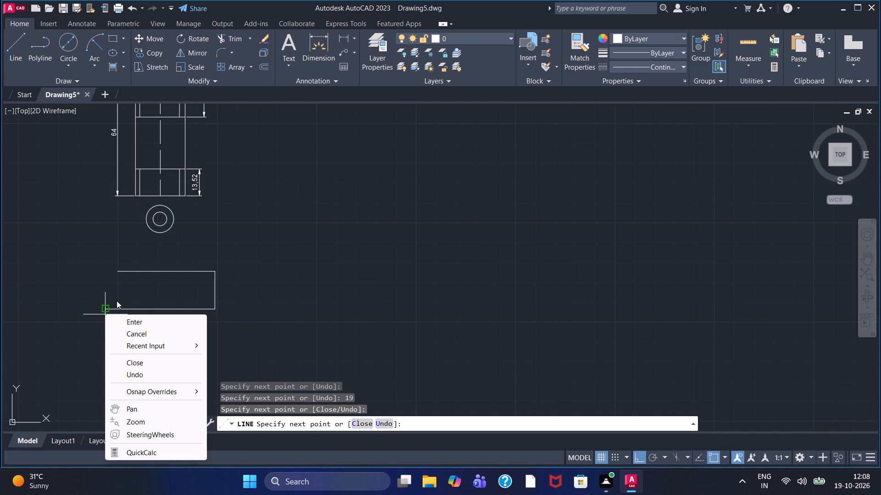
pyautogui.click(119, 319)
# Draw a vertical line down from the top edge's left end, running past the bottom edge.
pyautogui.click(9, 60)
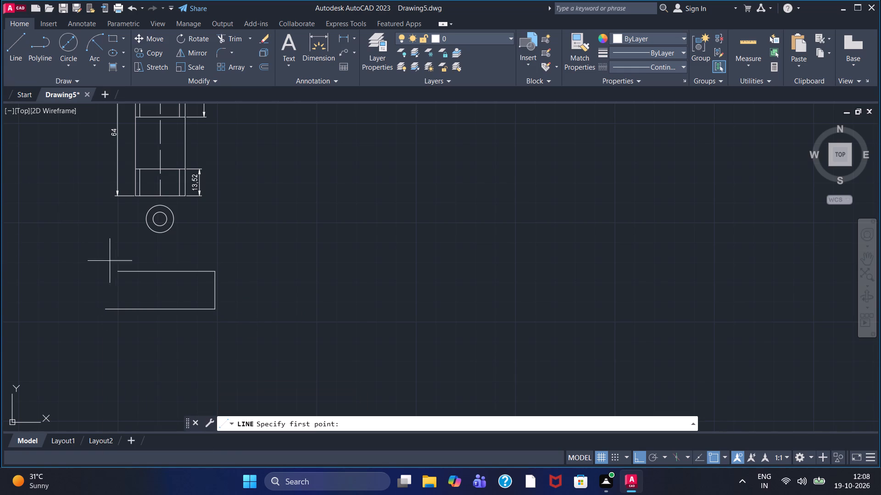
pyautogui.click(117, 274)
pyautogui.click(113, 334)
pyautogui.rightClick(113, 334)
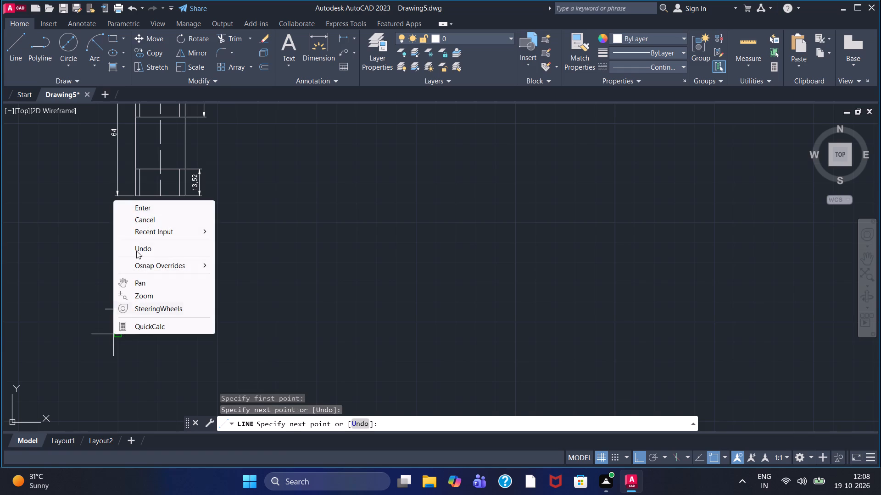
pyautogui.click(136, 204)
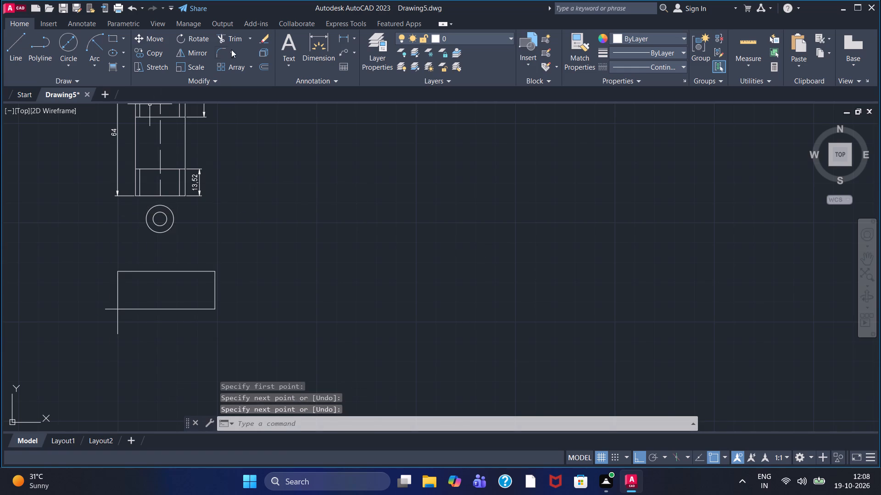
# Trim both overhanging line ends at the rectangle's lower-left corner.
pyautogui.click(232, 37)
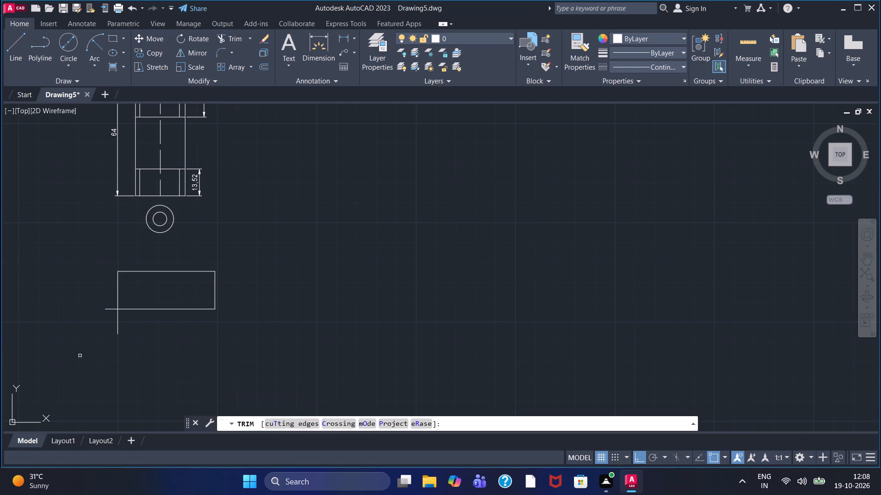
pyautogui.click(117, 322)
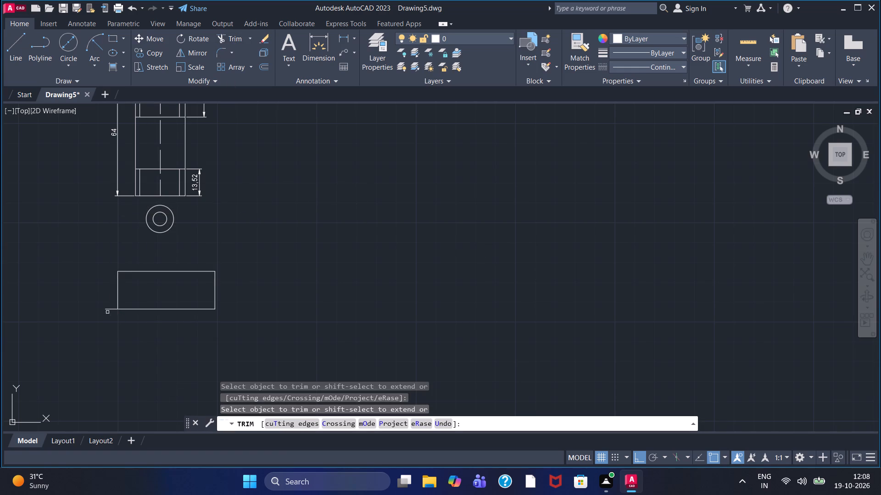
pyautogui.doubleClick(107, 311)
pyautogui.scroll(2, 163, 299)
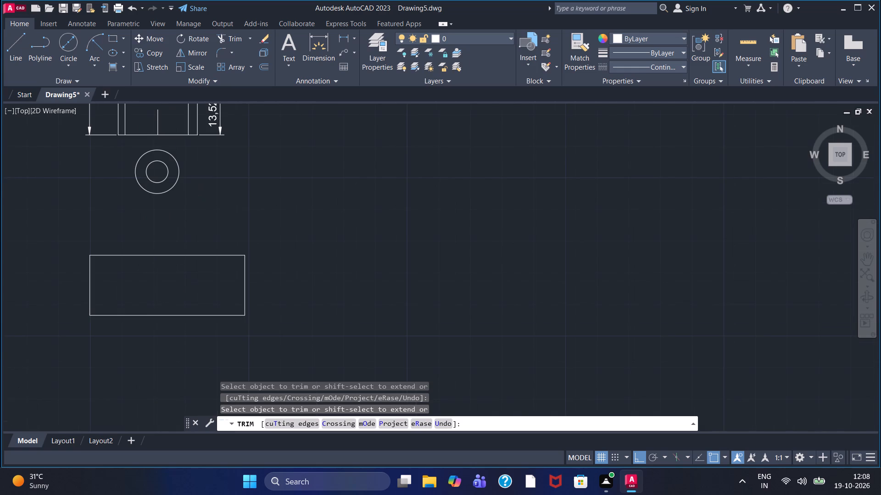
pyautogui.scroll(-1, 229, 311)
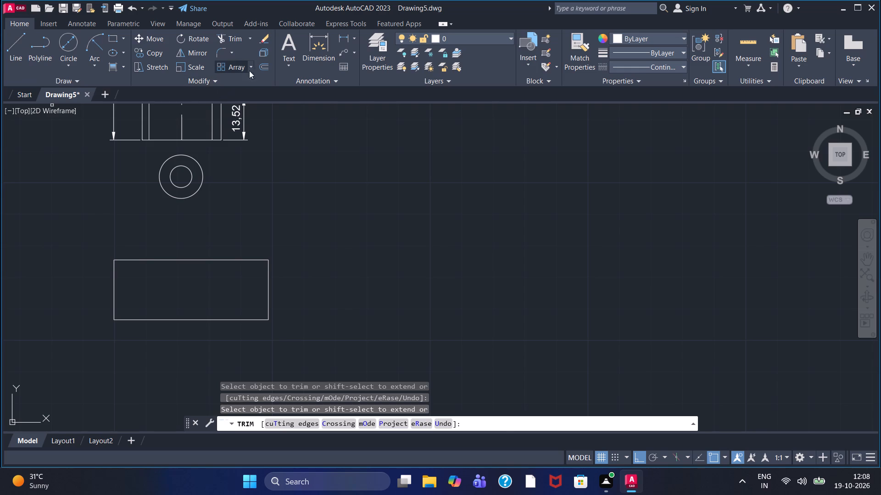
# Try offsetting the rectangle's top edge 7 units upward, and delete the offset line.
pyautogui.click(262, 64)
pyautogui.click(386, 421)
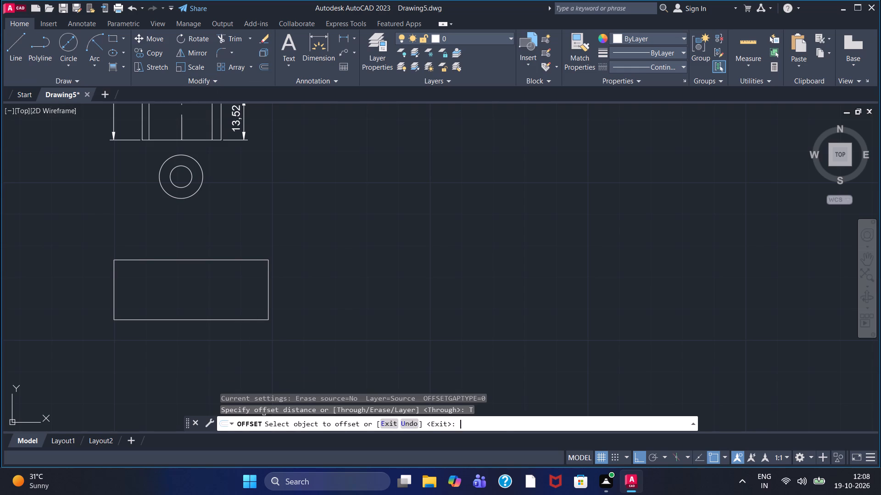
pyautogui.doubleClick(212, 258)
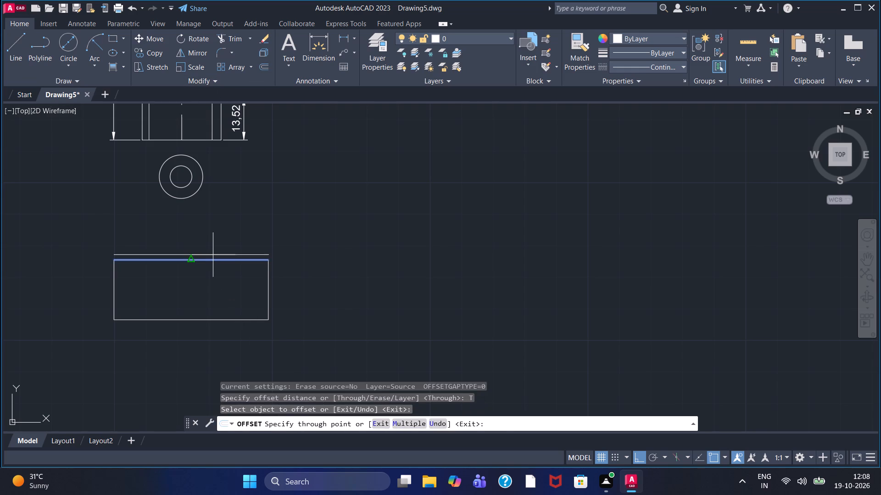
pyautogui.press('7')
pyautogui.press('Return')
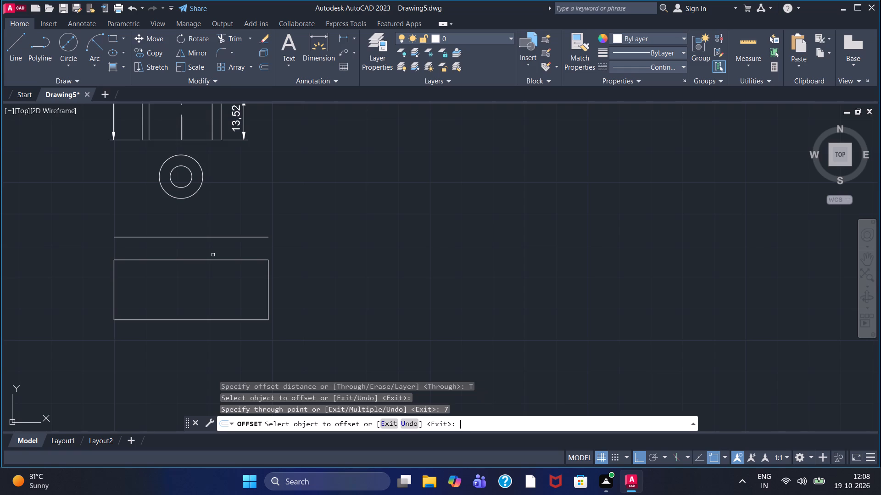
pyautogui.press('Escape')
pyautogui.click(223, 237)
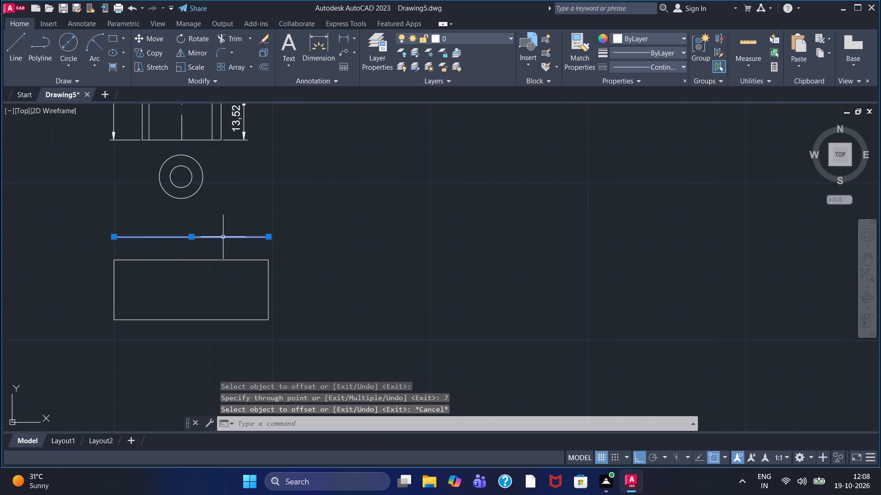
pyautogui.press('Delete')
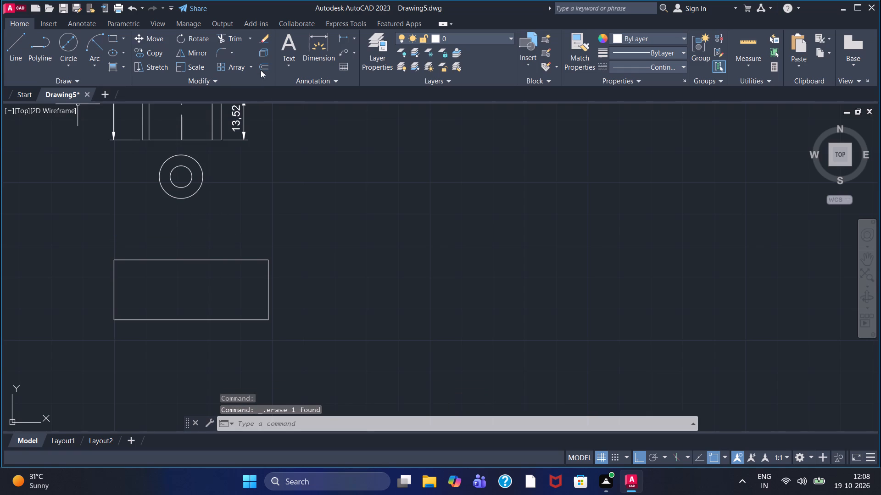
# Offset the rectangle's top edge slightly upward and its bottom edge slightly downward, using the Through option.
pyautogui.click(261, 69)
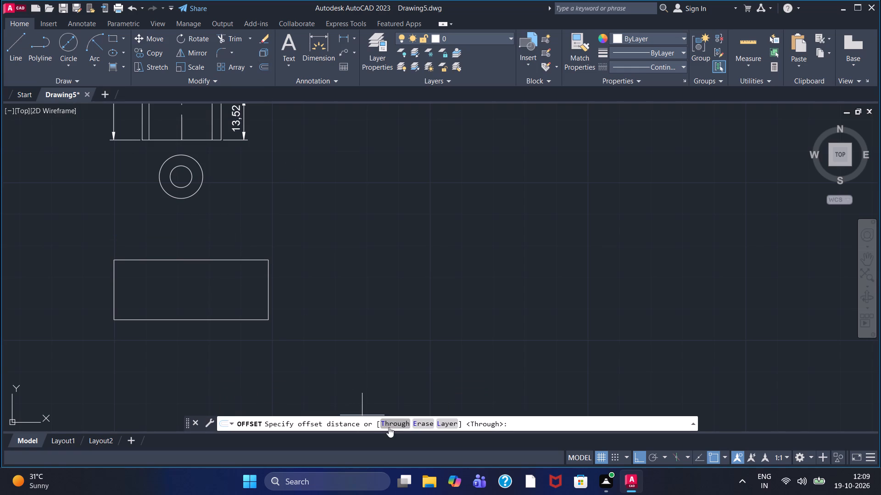
pyautogui.doubleClick(389, 427)
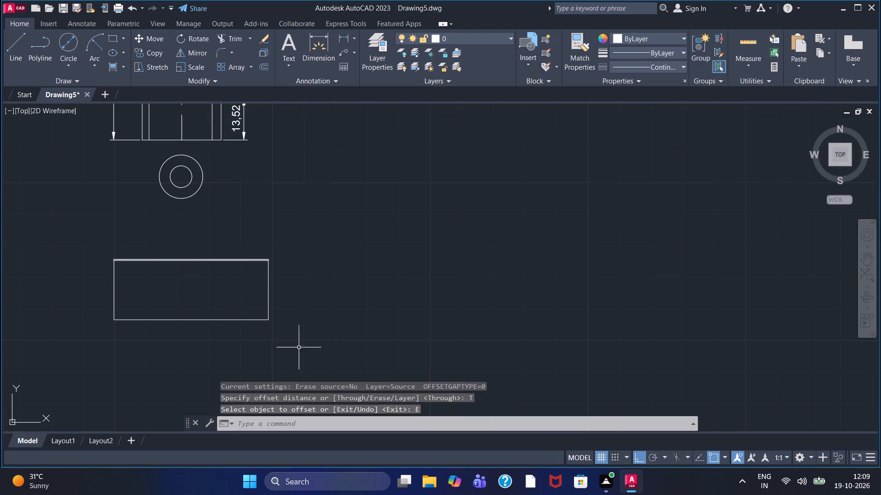
pyautogui.doubleClick(261, 61)
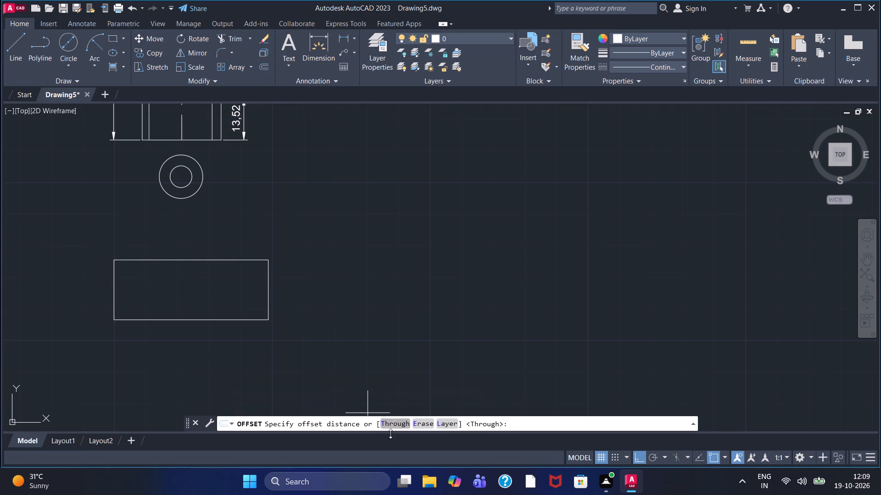
pyautogui.click(395, 427)
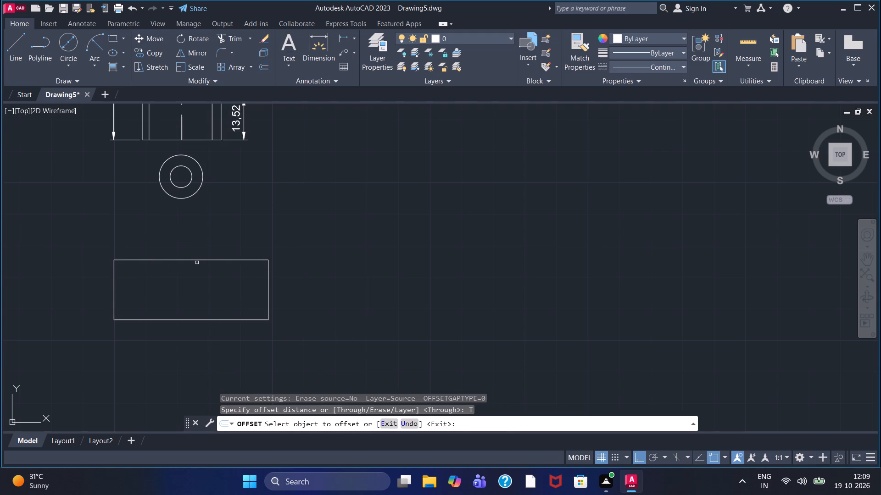
pyautogui.click(199, 259)
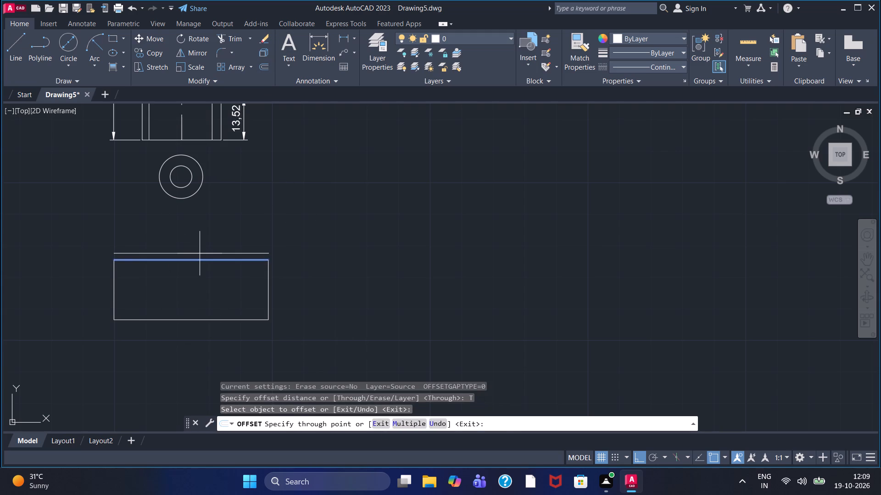
pyautogui.click(200, 253)
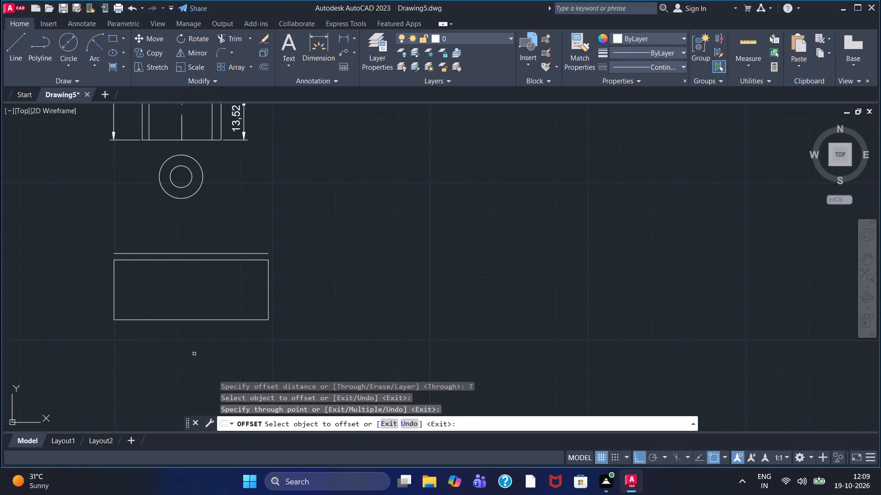
pyautogui.click(188, 320)
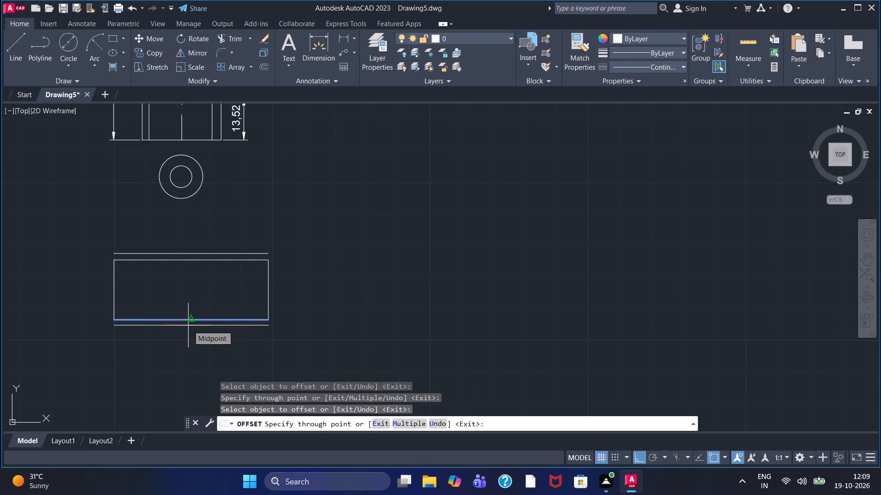
pyautogui.doubleClick(188, 329)
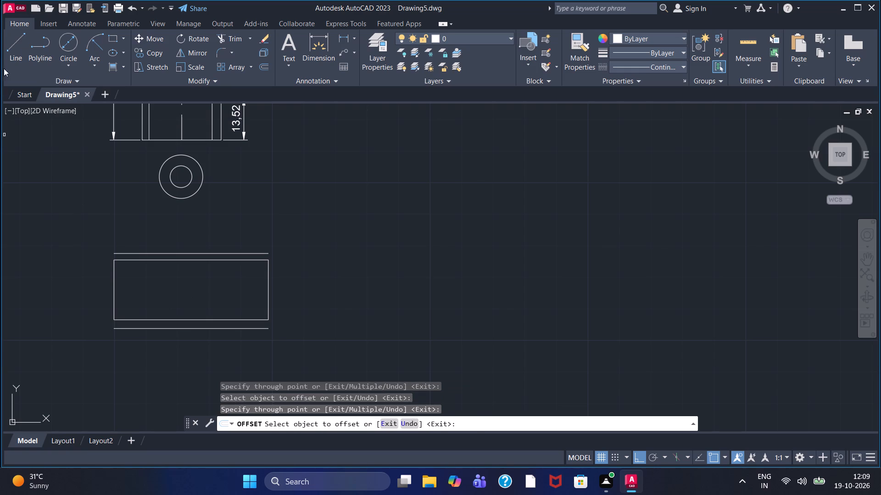
# Draw two vertical lines just inside the rectangle's left and right edges, the right one about 29 units long, crossing all four horizontal lines.
pyautogui.click(8, 50)
pyautogui.click(121, 245)
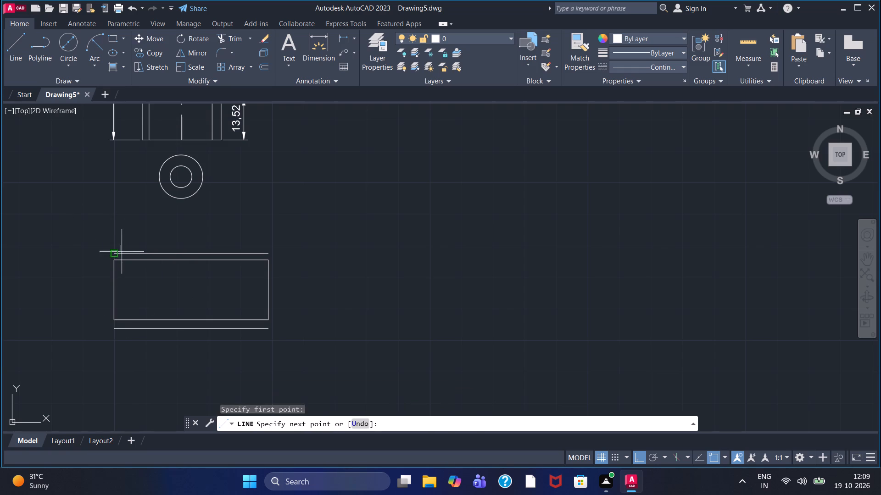
pyautogui.click(130, 337)
pyautogui.rightClick(130, 337)
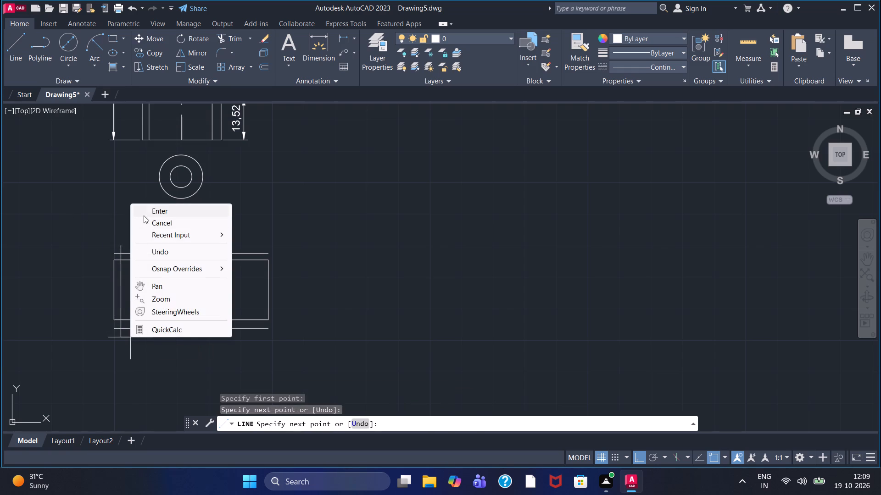
pyautogui.click(144, 215)
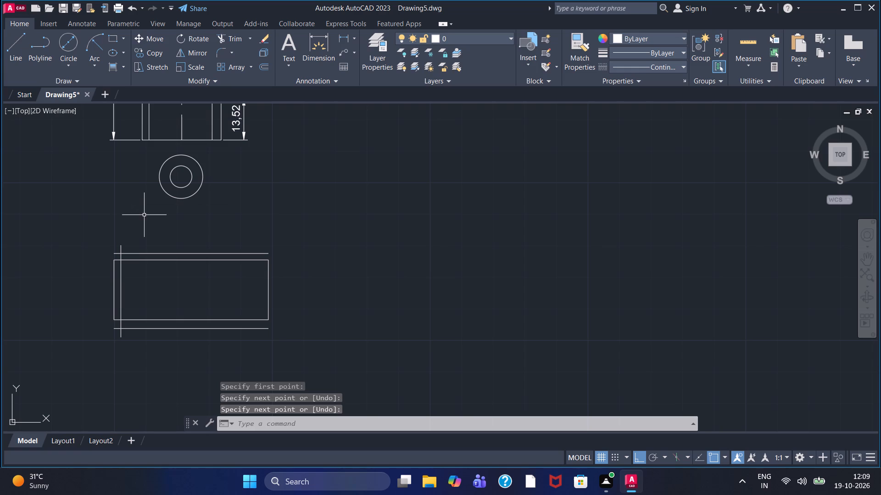
pyautogui.click(20, 54)
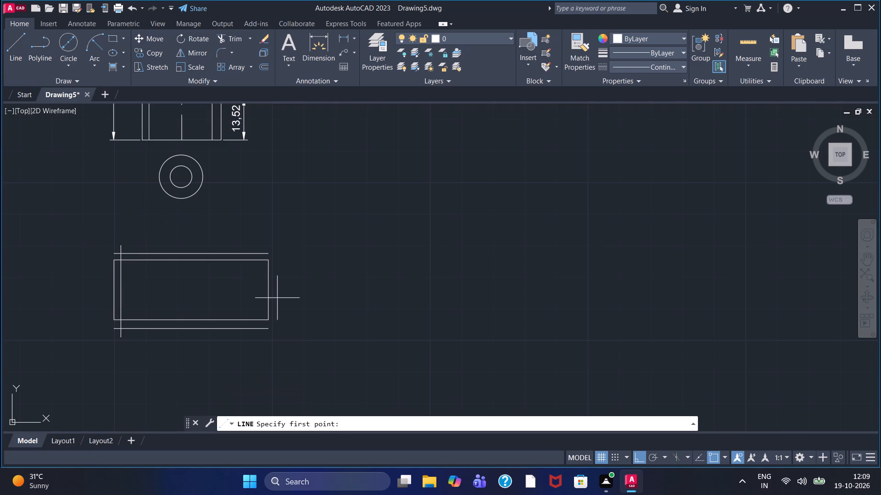
pyautogui.click(258, 247)
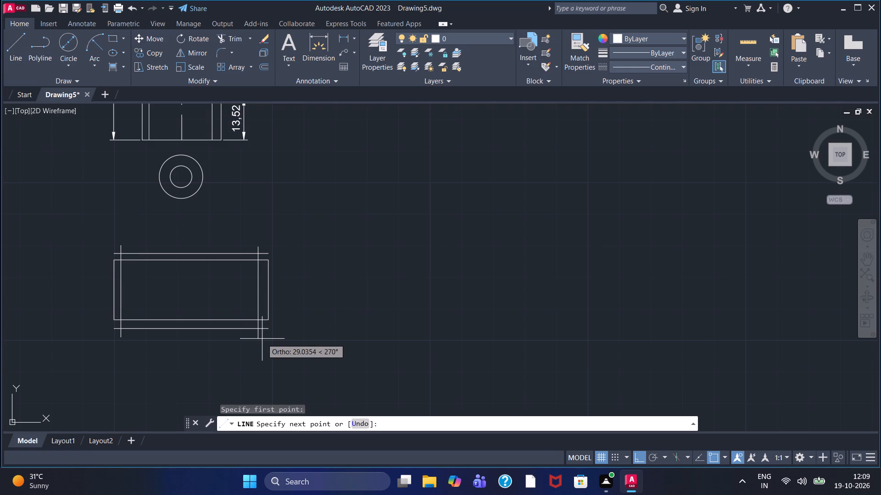
pyautogui.click(262, 339)
pyautogui.rightClick(262, 339)
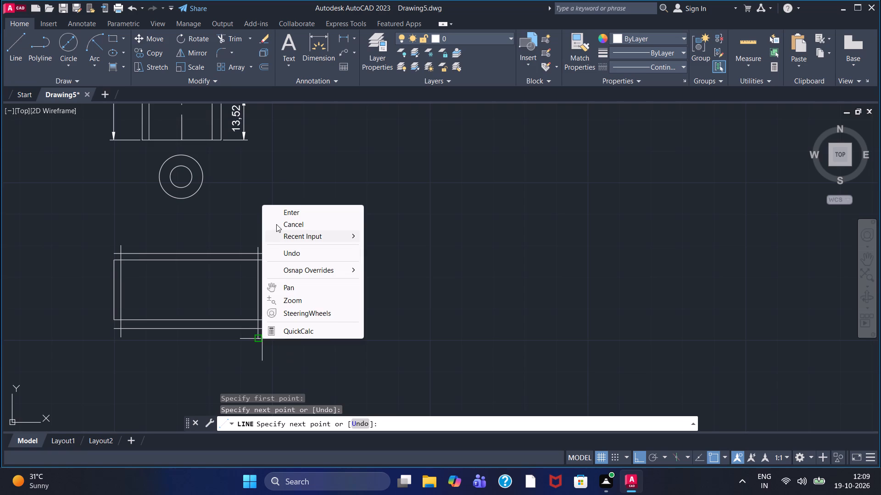
pyautogui.click(284, 214)
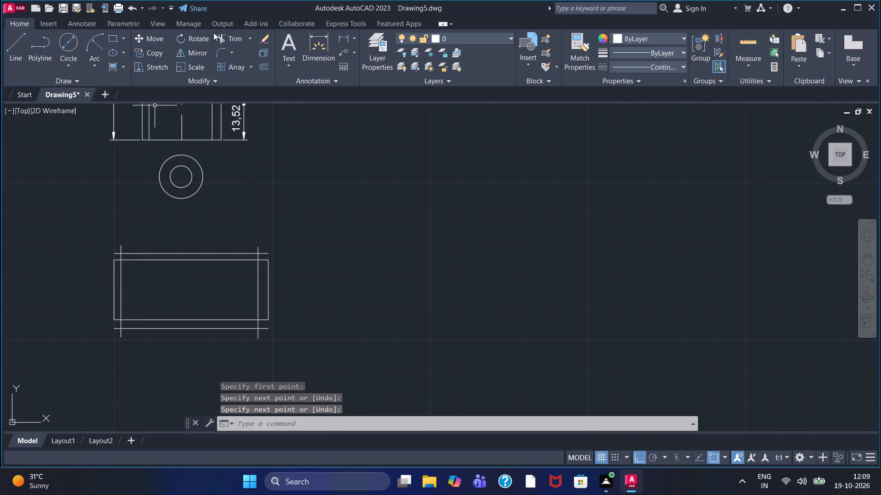
# Trim the four horizontal line ends right of the right inner vertical, and that vertical's overhang below the bottom offset line.
pyautogui.click(238, 33)
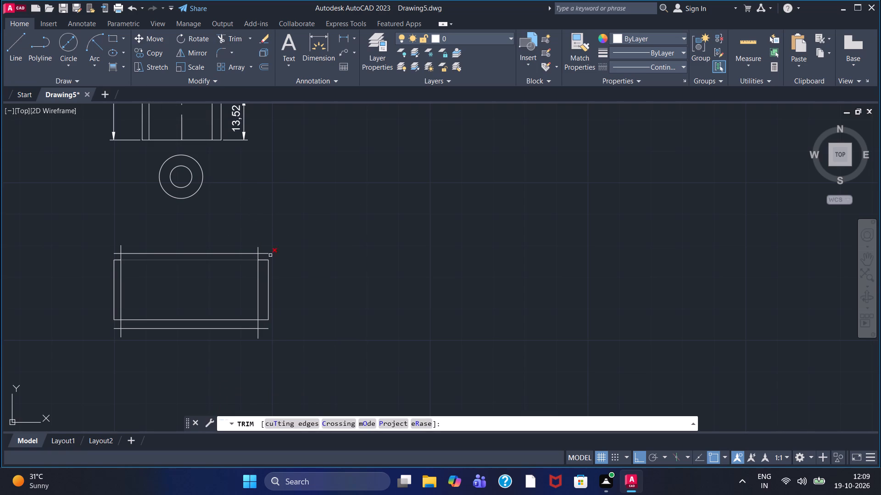
pyautogui.click(264, 259)
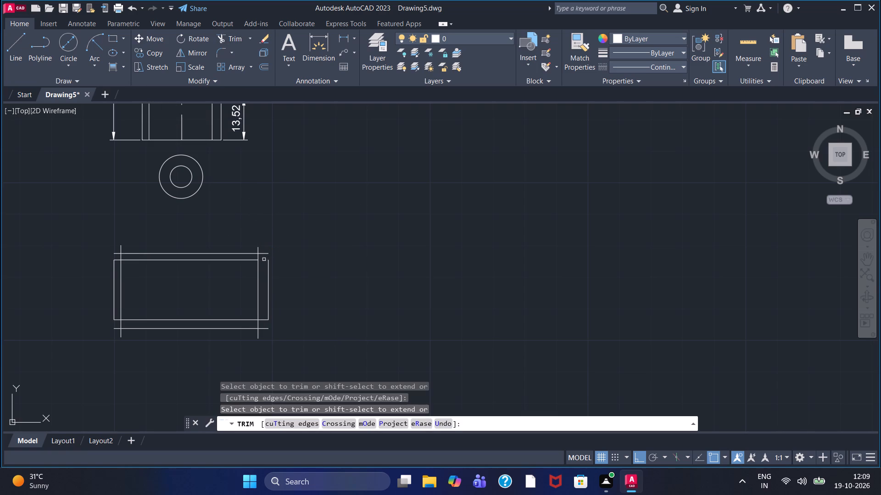
pyautogui.click(265, 252)
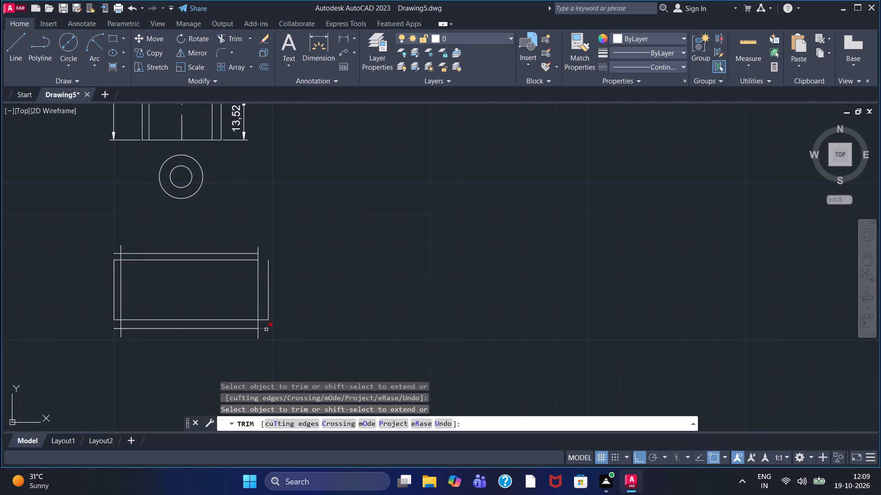
pyautogui.click(266, 330)
pyautogui.click(263, 320)
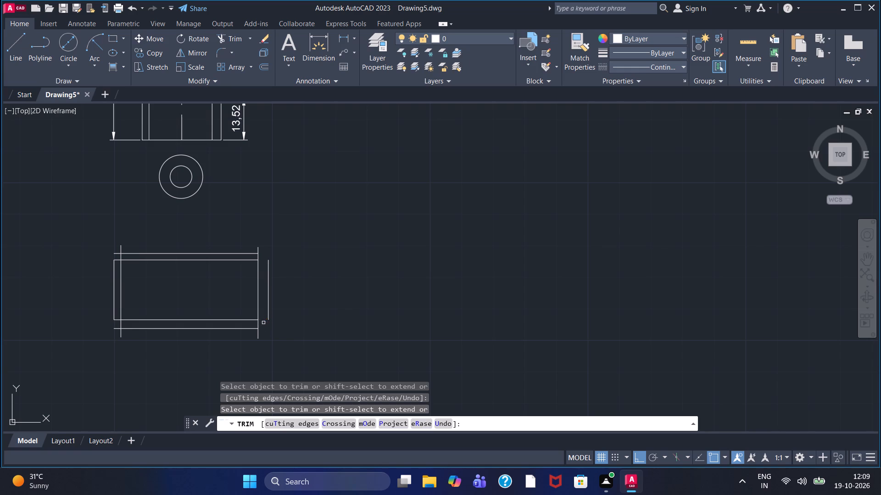
pyautogui.click(256, 336)
pyautogui.click(261, 336)
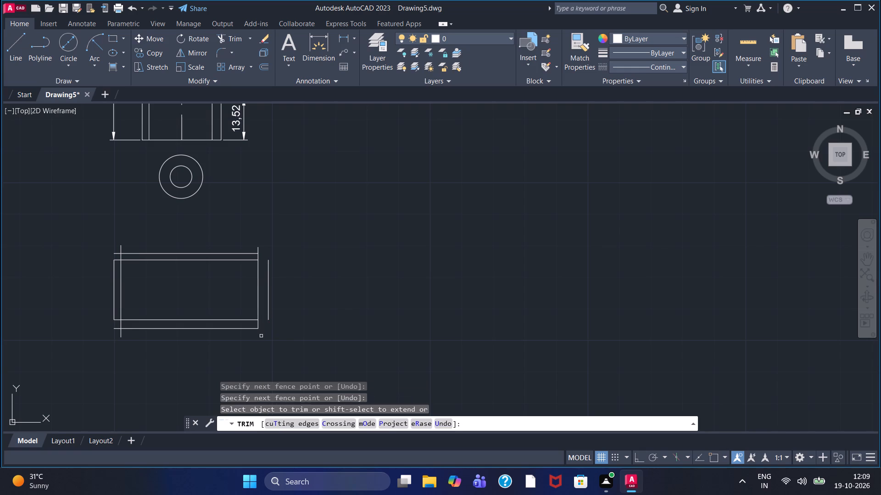
# Trim the four horizontal line ends left of the left inner vertical, and that vertical's overhangs at both ends.
pyautogui.click(117, 261)
pyautogui.click(117, 253)
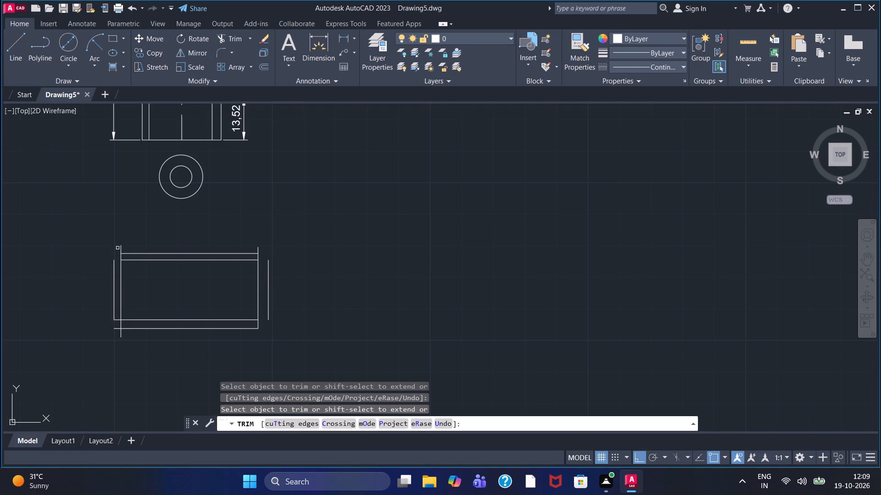
pyautogui.moveTo(123, 248); pyautogui.dragTo(116, 251)
pyautogui.click(119, 329)
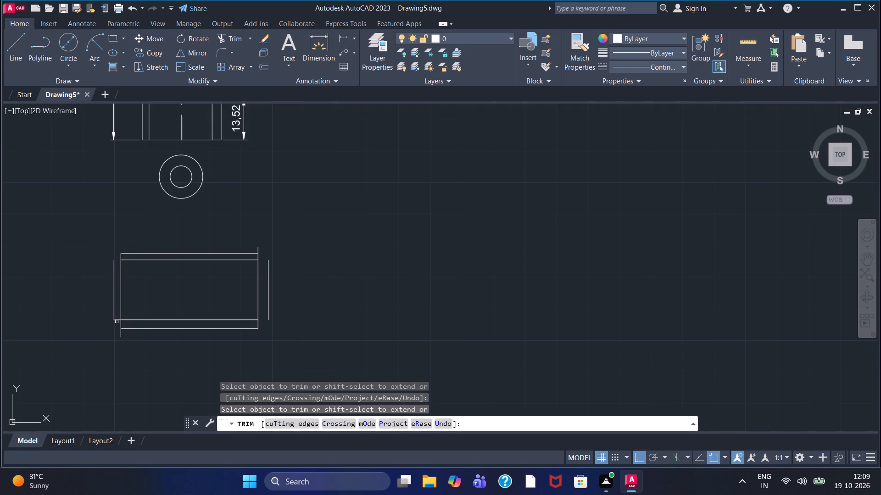
pyautogui.click(117, 320)
pyautogui.scroll(3, 124, 327)
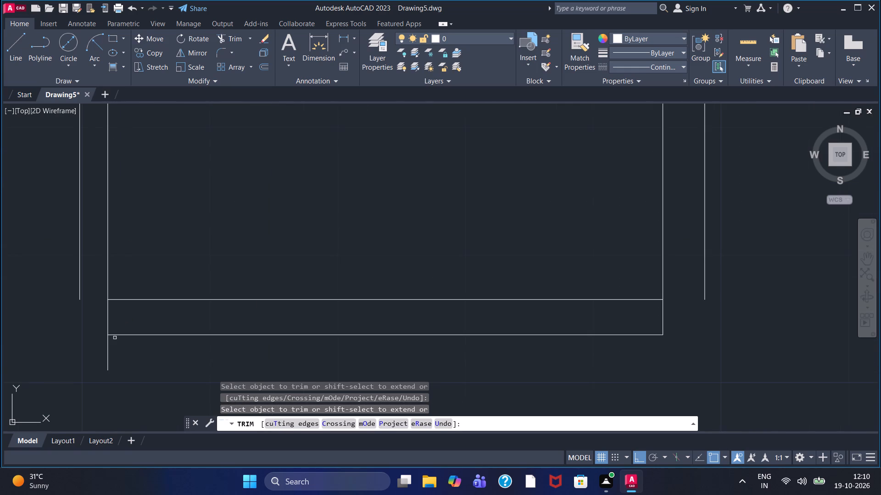
pyautogui.click(108, 352)
# Turn Ortho off and draw diagonal lines joining the left outer edge's two ends to the left ends of the offset lines.
pyautogui.click(11, 51)
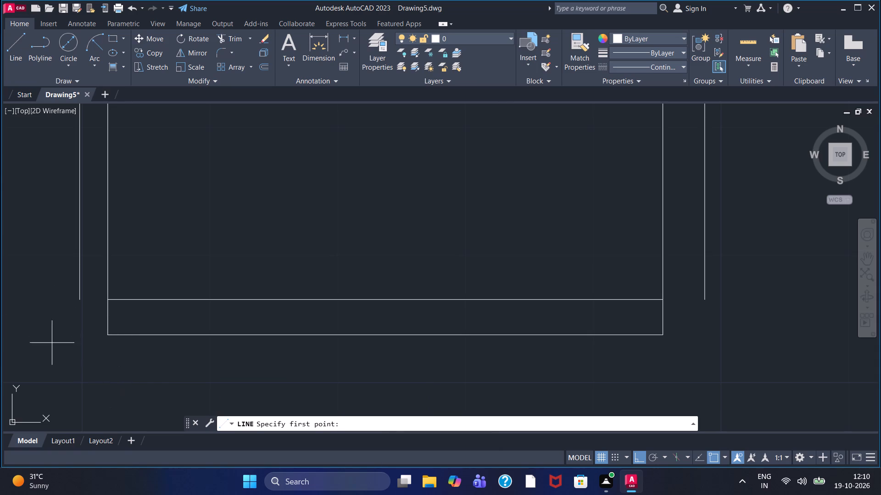
pyautogui.press('F8')
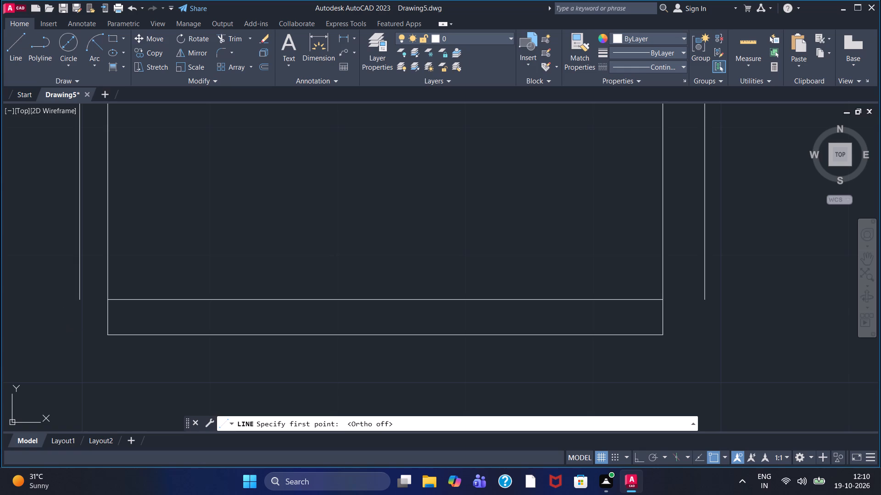
pyautogui.click(78, 302)
pyautogui.doubleClick(106, 333)
pyautogui.rightClick(96, 316)
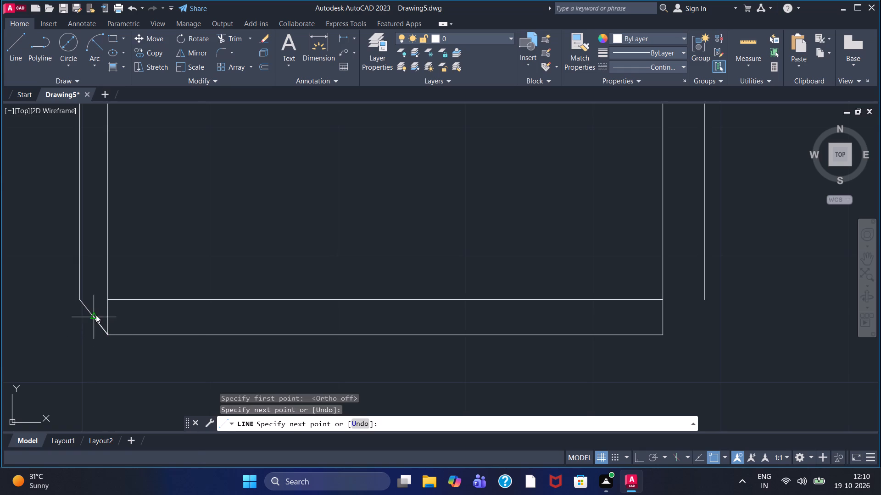
pyautogui.click(109, 316)
pyautogui.scroll(2, 110, 315)
pyautogui.scroll(-4, 140, 247)
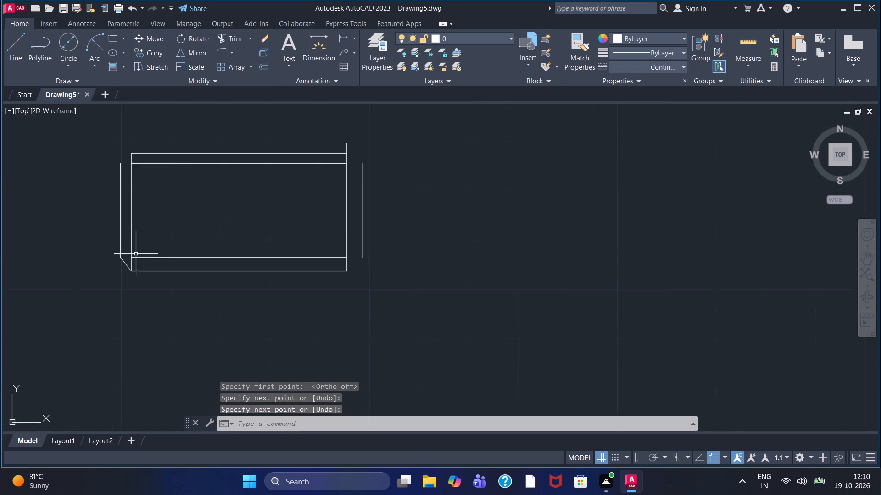
pyautogui.moveTo(182, 196); pyautogui.dragTo(175, 318, button='middle')
pyautogui.click(6, 63)
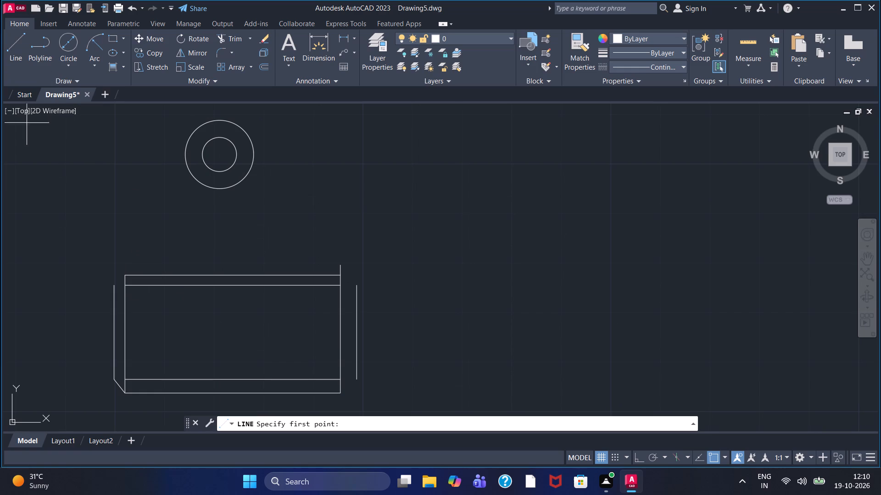
pyautogui.click(111, 287)
pyautogui.click(122, 277)
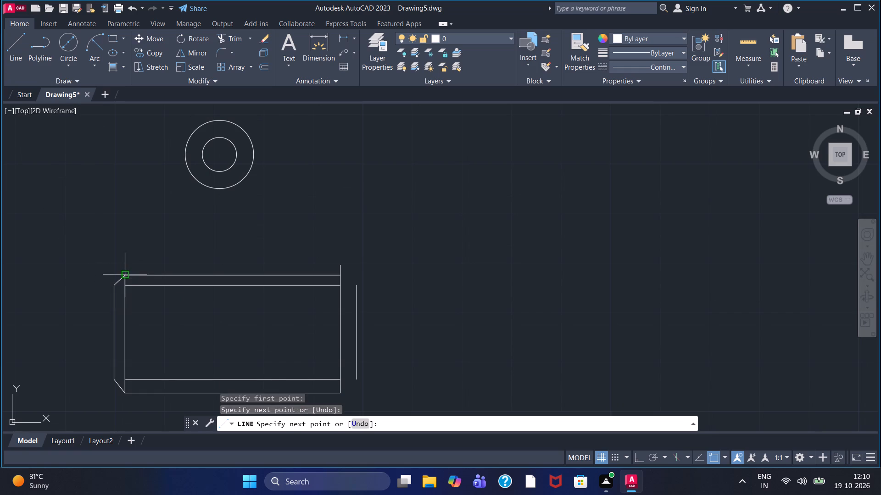
pyautogui.rightClick(122, 268)
pyautogui.click(134, 275)
# Draw diagonal lines joining the right ends of the offset lines to the right outer edge's upper and lower ends.
pyautogui.click(18, 41)
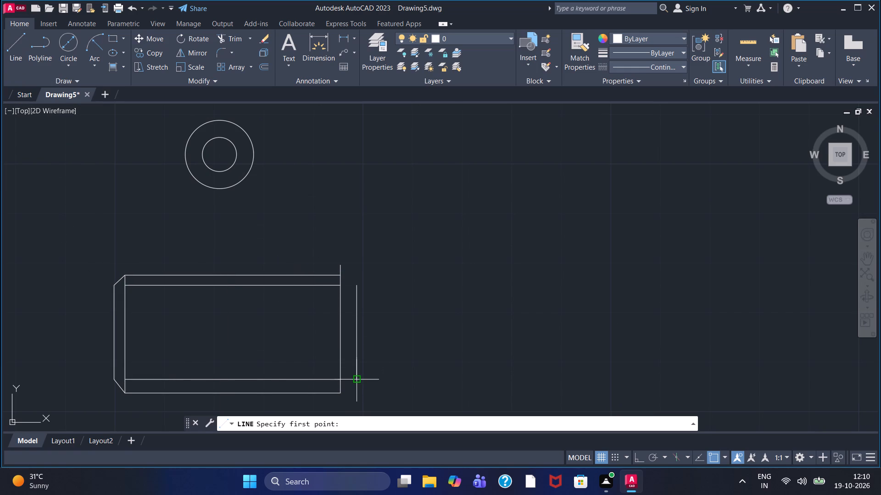
pyautogui.click(340, 275)
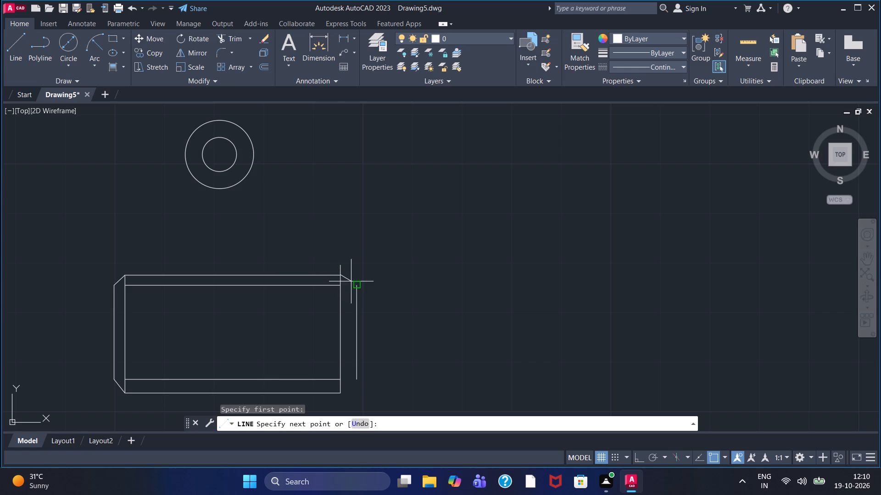
pyautogui.click(356, 284)
pyautogui.rightClick(356, 284)
pyautogui.click(368, 289)
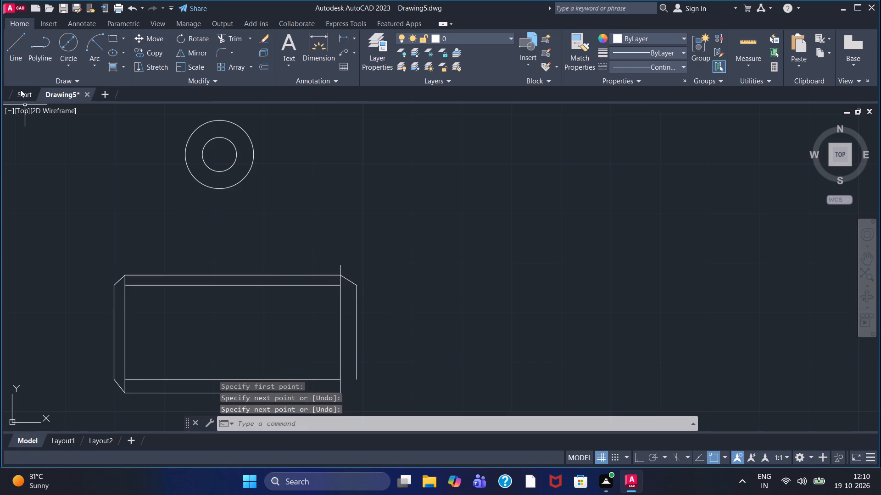
pyautogui.moveTo(17, 63); pyautogui.dragTo(42, 109)
pyautogui.moveTo(306, 355); pyautogui.dragTo(294, 296, button='middle')
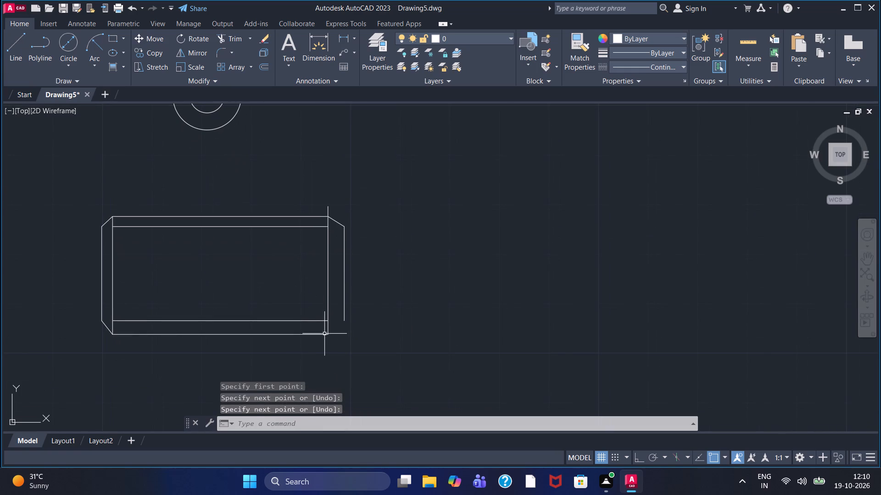
pyautogui.click(327, 334)
pyautogui.press('Escape')
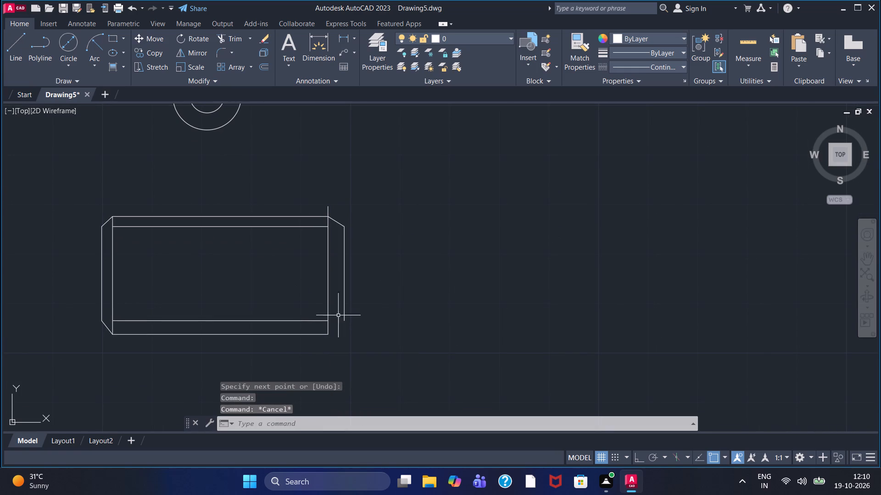
pyautogui.click(19, 51)
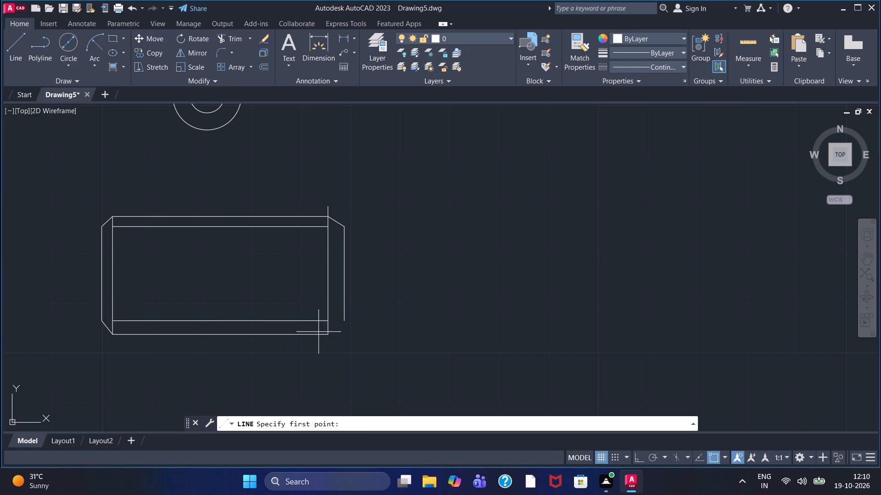
pyautogui.click(324, 332)
pyautogui.click(347, 321)
pyautogui.rightClick(394, 294)
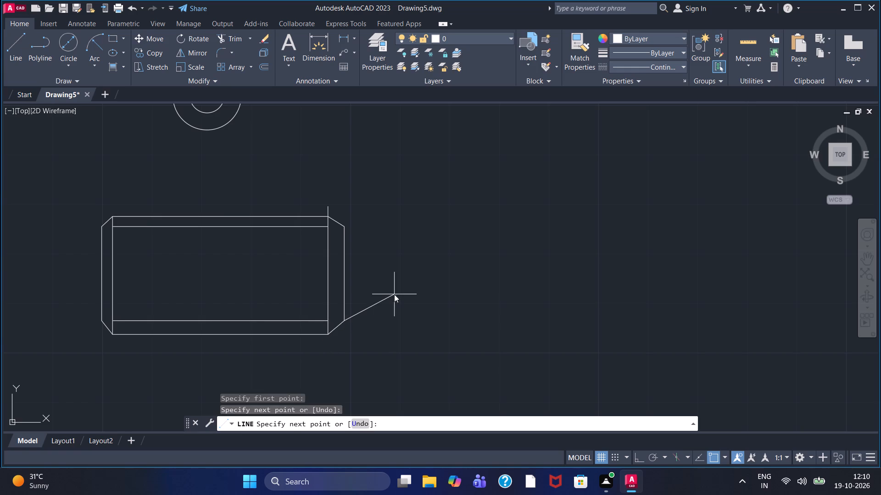
pyautogui.click(407, 296)
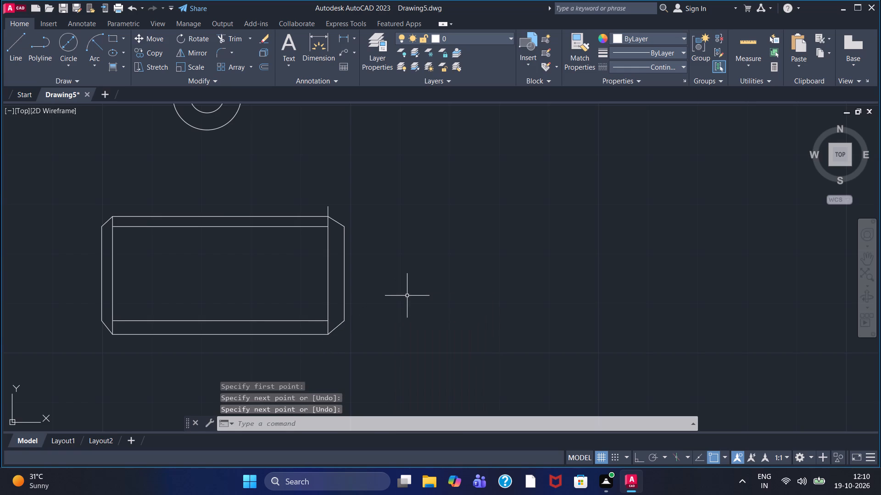
# Trim the right inner vertical's overhang above the top offset line.
pyautogui.scroll(1, 249, 149)
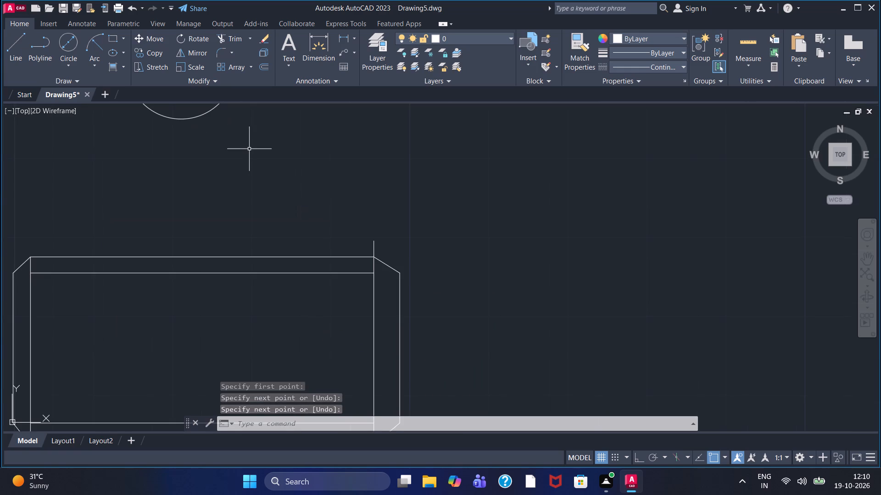
pyautogui.click(232, 39)
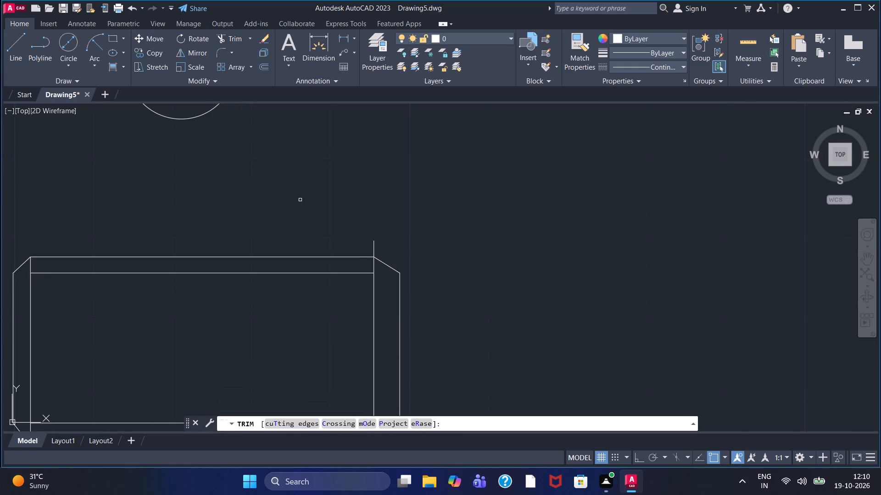
pyautogui.click(374, 248)
# Set the current linetype to ACAD_ISO02W100 and, with Ortho on, draw two vertical dashed lines 2 units apart through the outline's right half, joined below.
pyautogui.scroll(-1, 374, 248)
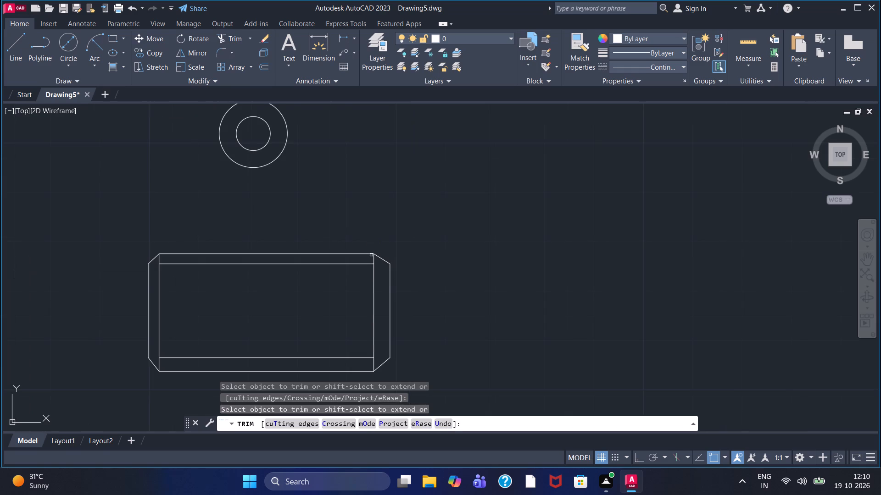
pyautogui.moveTo(319, 320); pyautogui.dragTo(310, 290, button='middle')
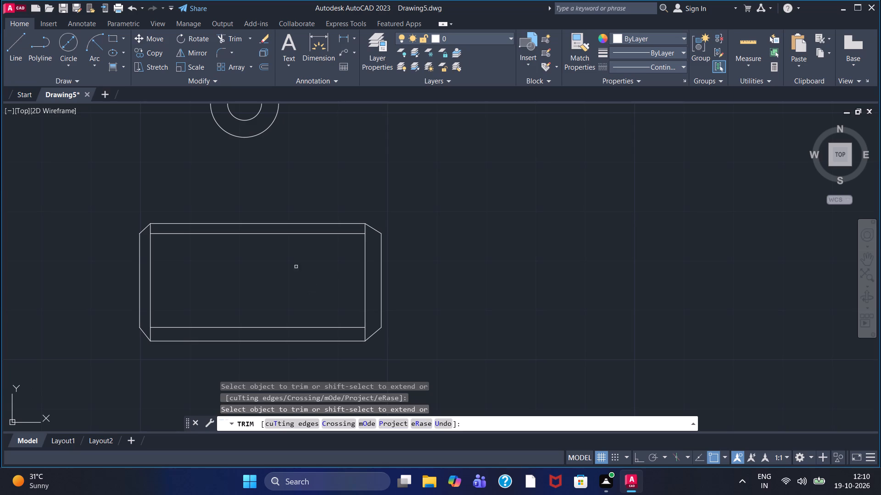
pyautogui.click(633, 64)
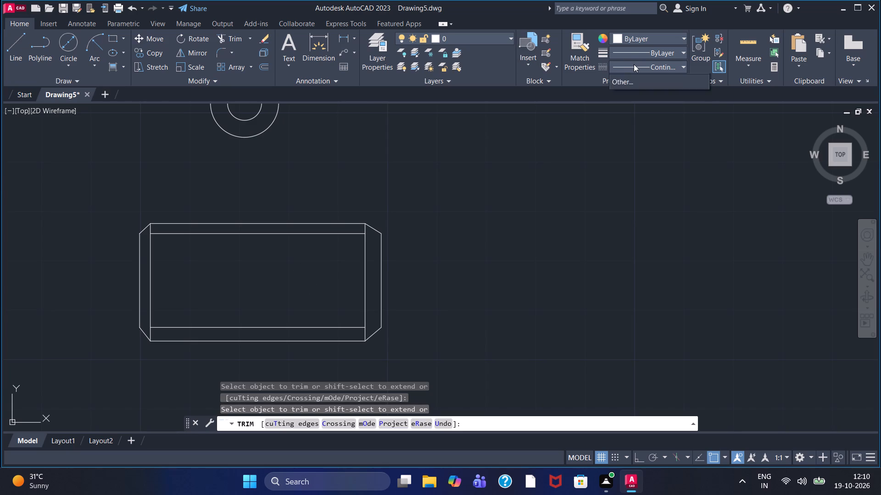
pyautogui.click(651, 103)
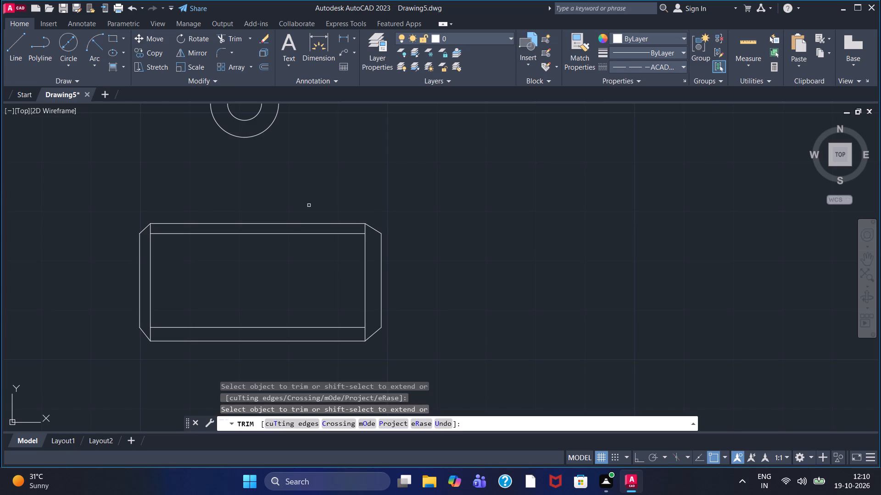
pyautogui.click(18, 53)
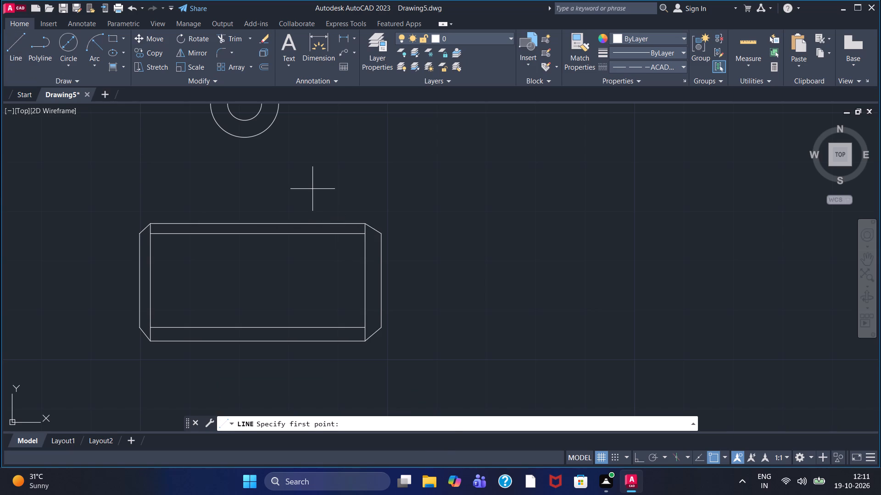
pyautogui.click(305, 203)
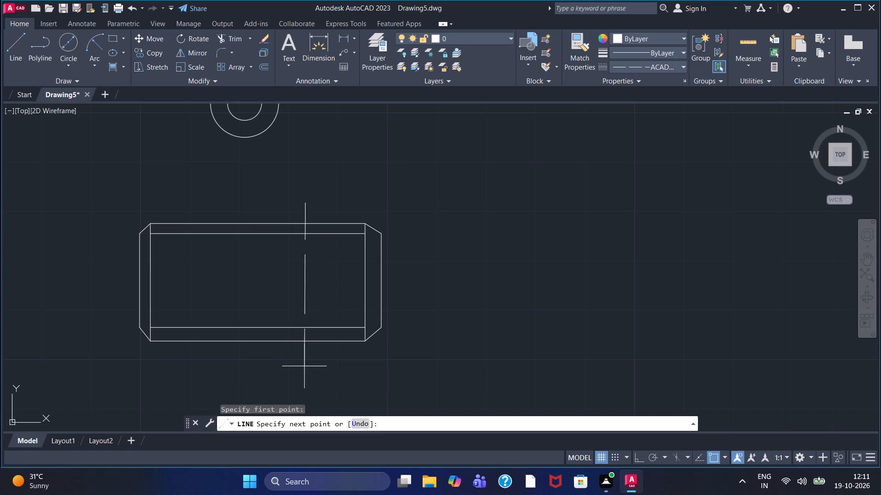
pyautogui.press('F8')
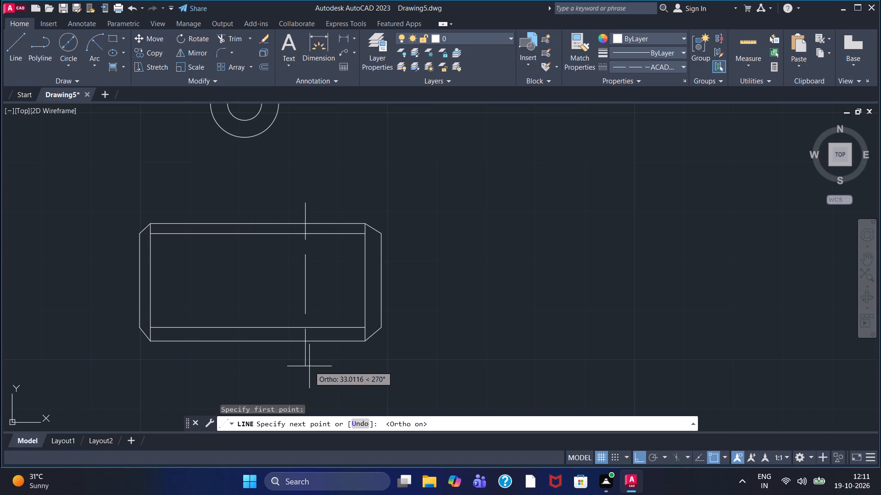
pyautogui.click(309, 366)
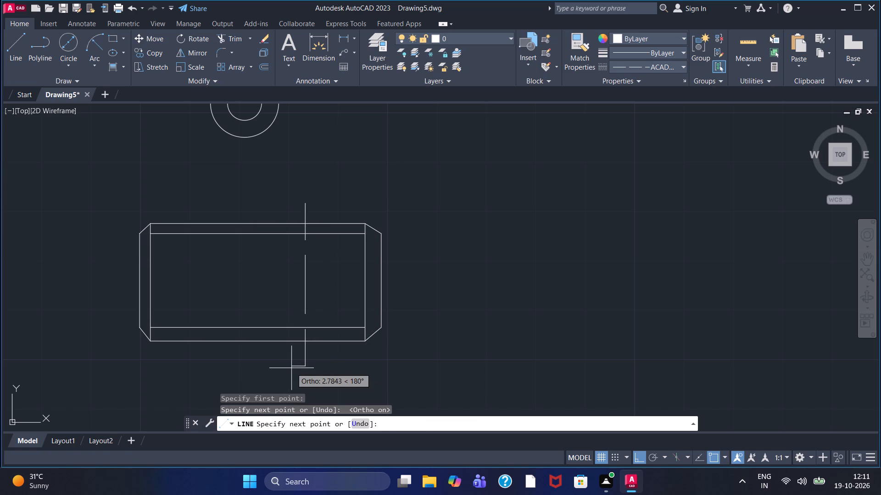
pyautogui.press('2')
pyautogui.press('Return')
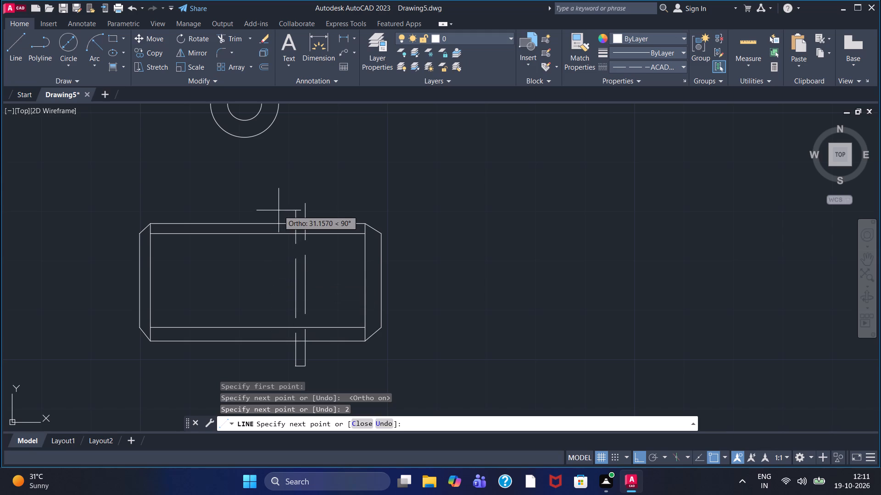
pyautogui.click(284, 195)
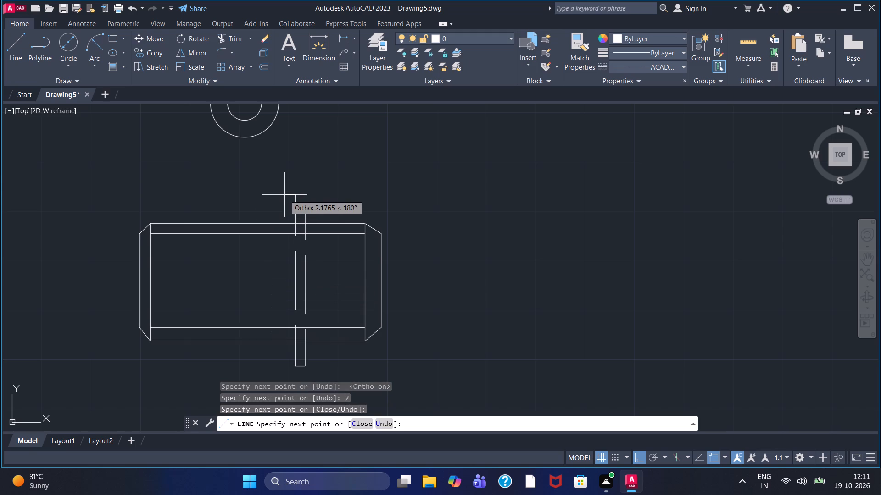
pyautogui.rightClick(284, 195)
pyautogui.click(317, 201)
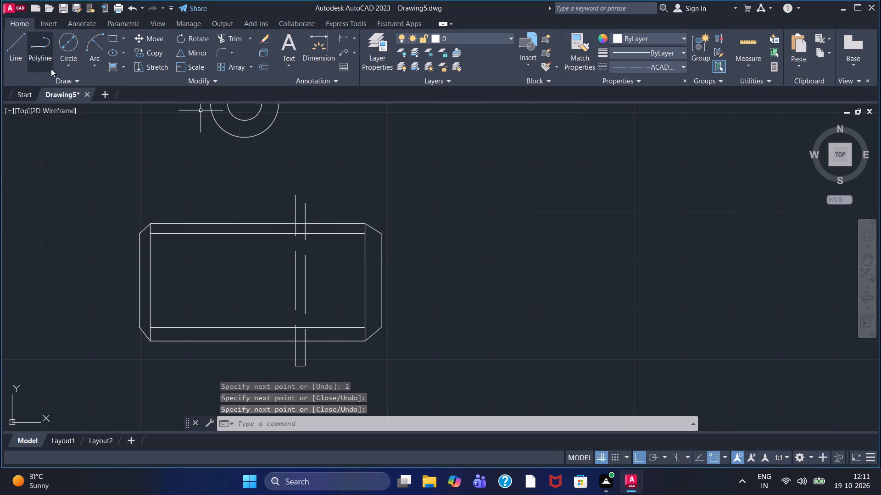
# Draw a second pair of vertical dashed lines 2 units apart through the outline's left half, joined below the bottom edge.
pyautogui.click(18, 51)
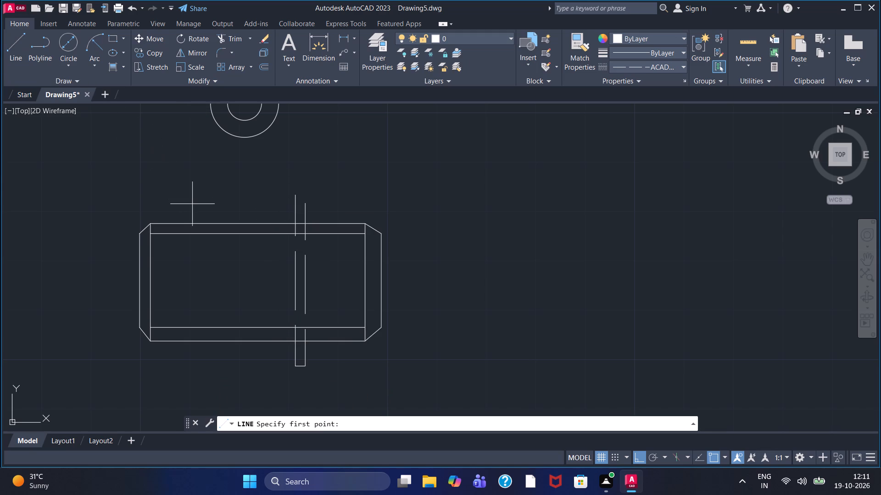
pyautogui.click(217, 205)
pyautogui.click(215, 363)
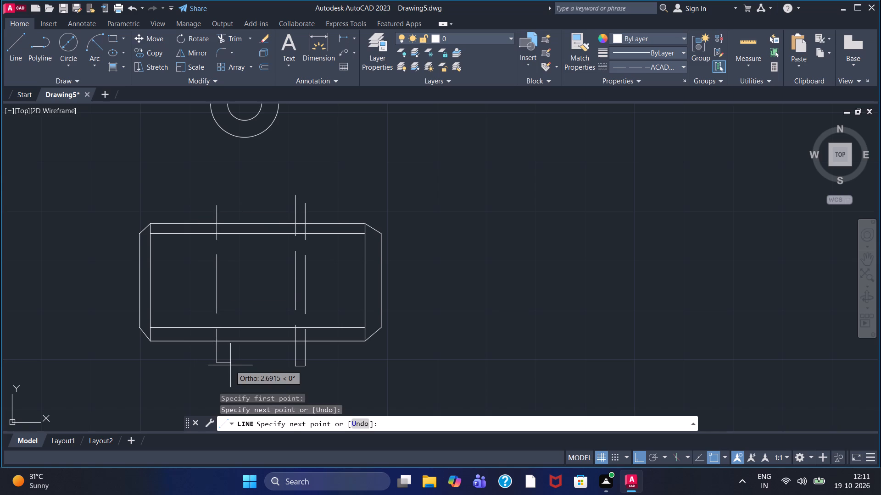
pyautogui.press('2')
pyautogui.press('Return')
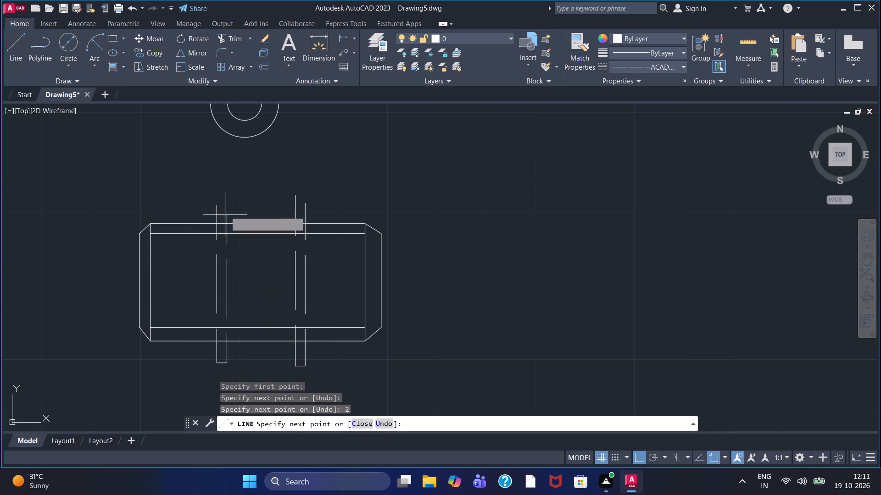
pyautogui.click(226, 206)
pyautogui.rightClick(226, 206)
pyautogui.click(244, 209)
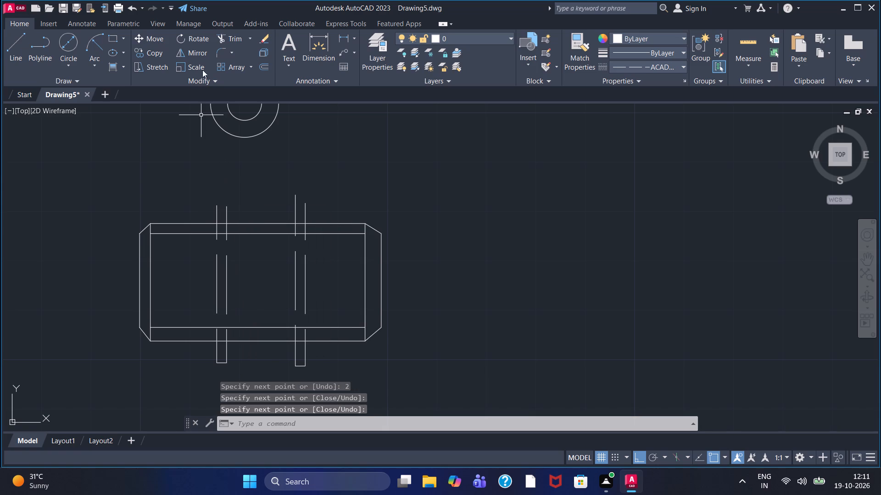
# Trim the left dashed pair's overhangs above and below the outline and remove its short connecting line.
pyautogui.click(223, 39)
pyautogui.click(217, 208)
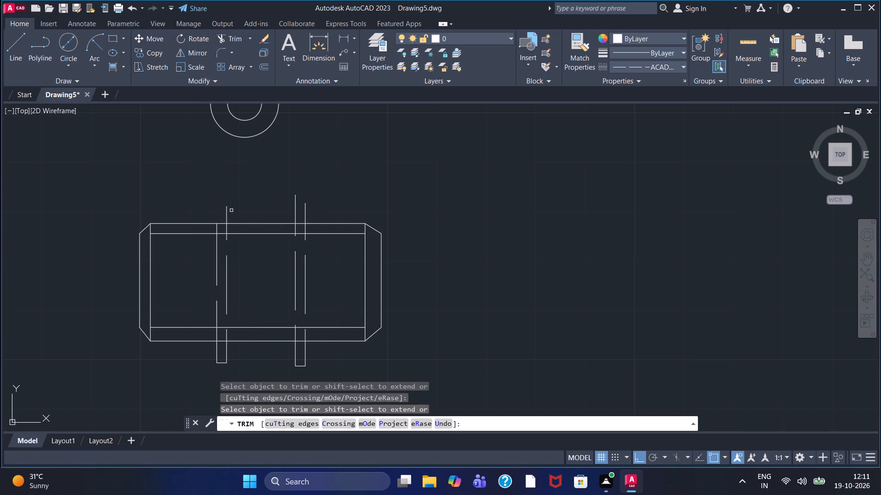
pyautogui.click(228, 212)
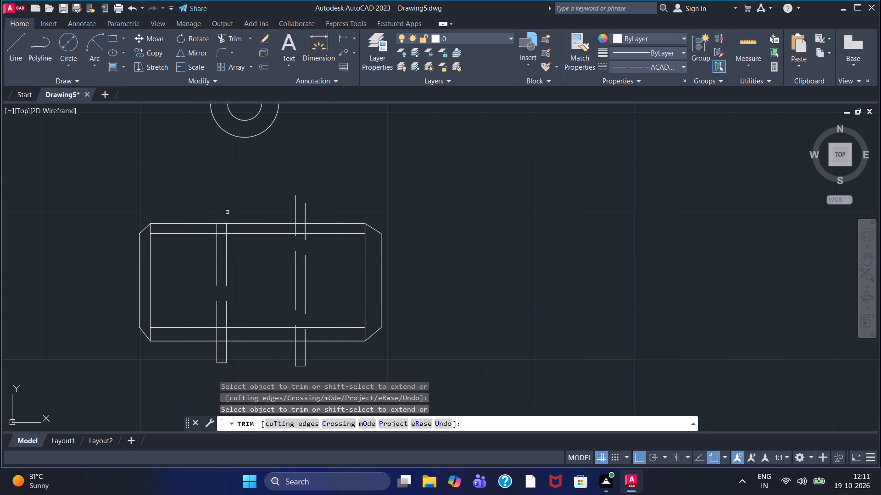
pyautogui.click(216, 356)
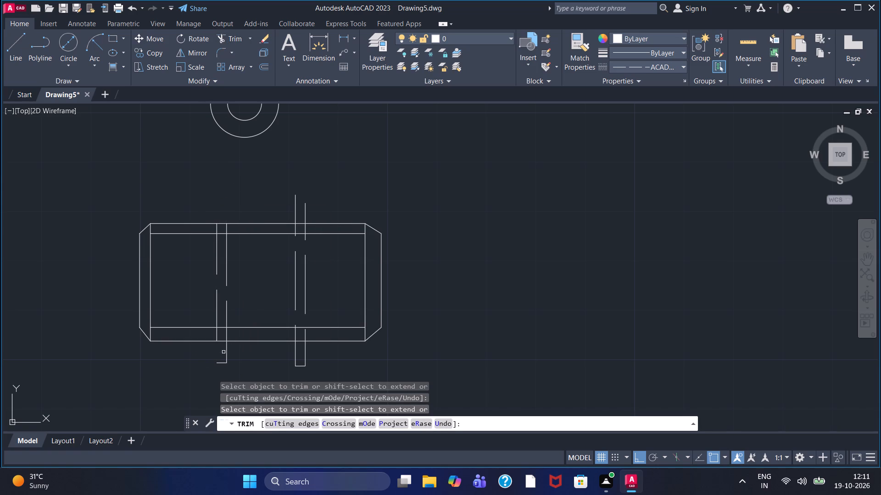
pyautogui.click(227, 351)
pyautogui.click(222, 363)
# Trim the right dashed pair's overhangs above and below the outline and remove its short connecting line.
pyautogui.doubleClick(294, 357)
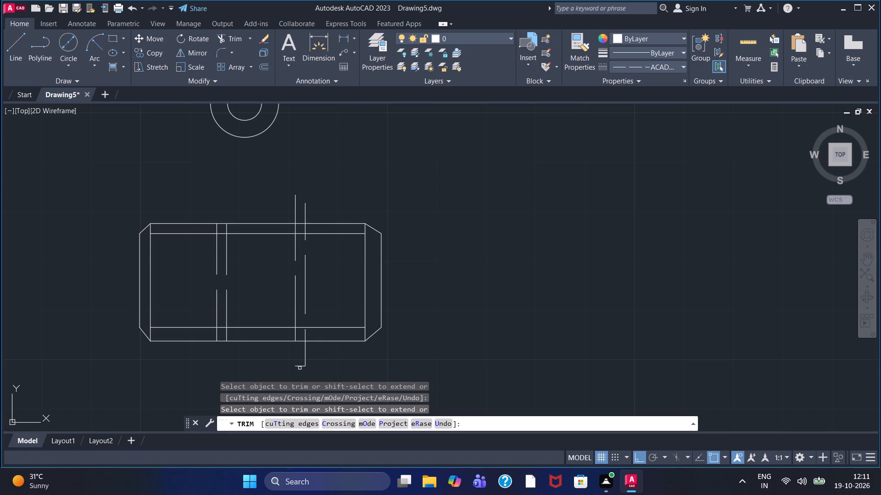
pyautogui.doubleClick(300, 366)
pyautogui.click(304, 358)
pyautogui.click(306, 208)
pyautogui.click(294, 204)
# Hatch the inner area between the rightmost dashed line and the right inner vertical with ANSI31 at scale 0.27.
pyautogui.click(122, 67)
pyautogui.click(130, 81)
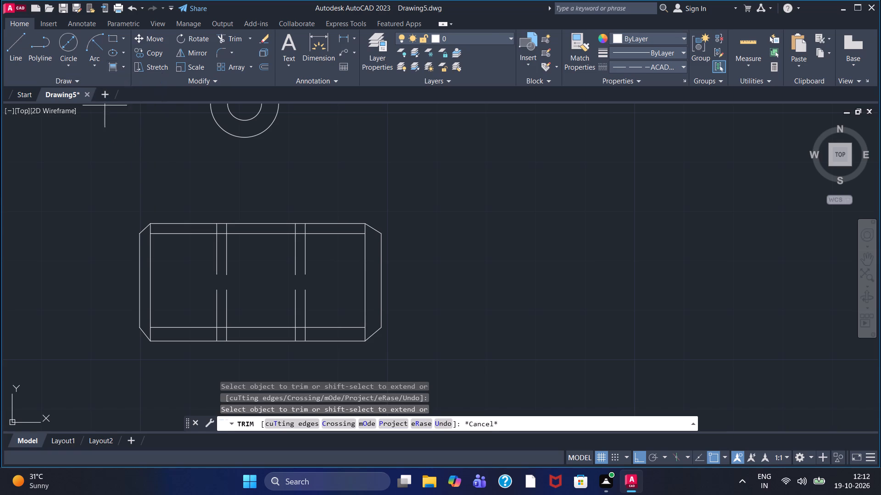
pyautogui.click(186, 53)
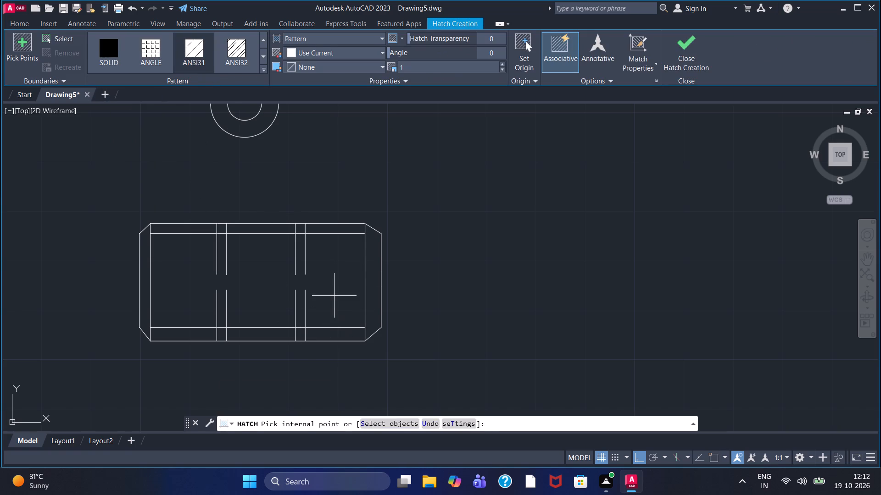
pyautogui.click(332, 289)
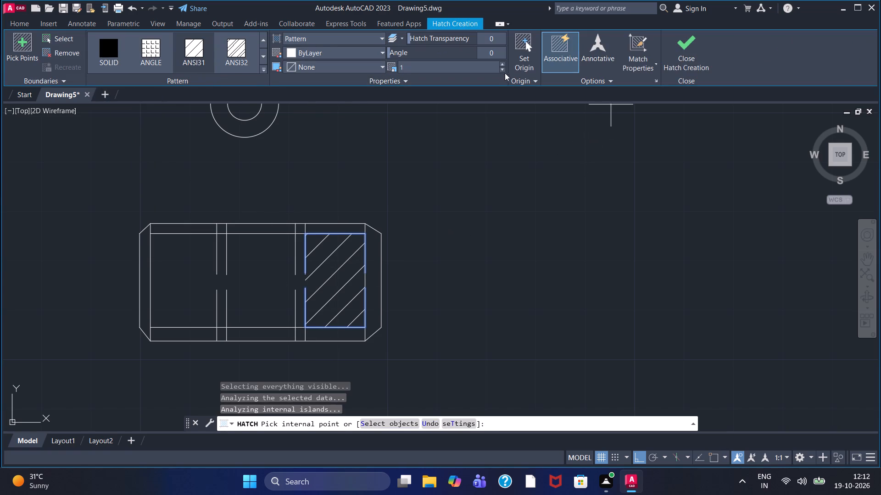
pyautogui.click(499, 71)
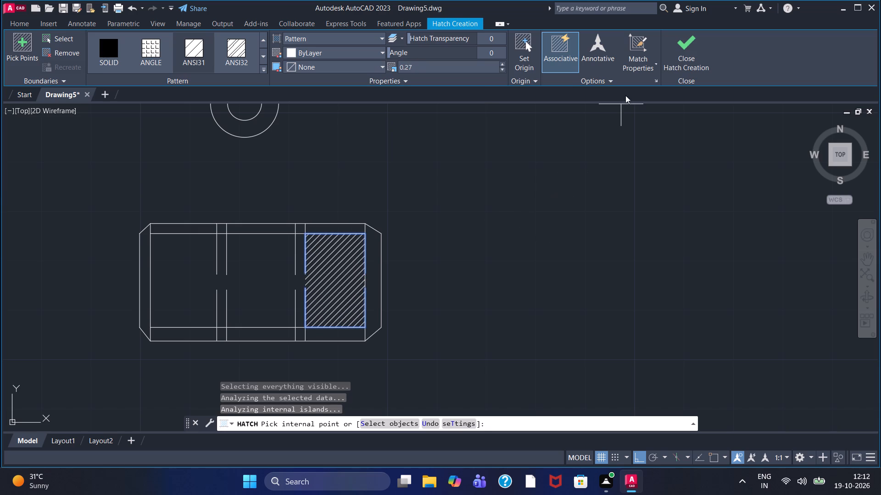
pyautogui.click(682, 57)
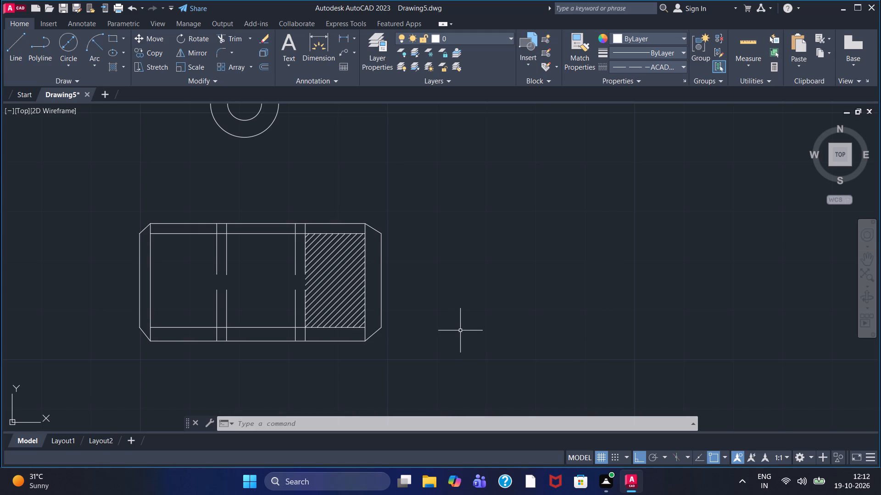
# Draw a vertical dashed centreline from the middle of the outline's top edge down to well below the outline.
pyautogui.scroll(-1, 460, 330)
pyautogui.moveTo(460, 330); pyautogui.dragTo(495, 282, button='middle')
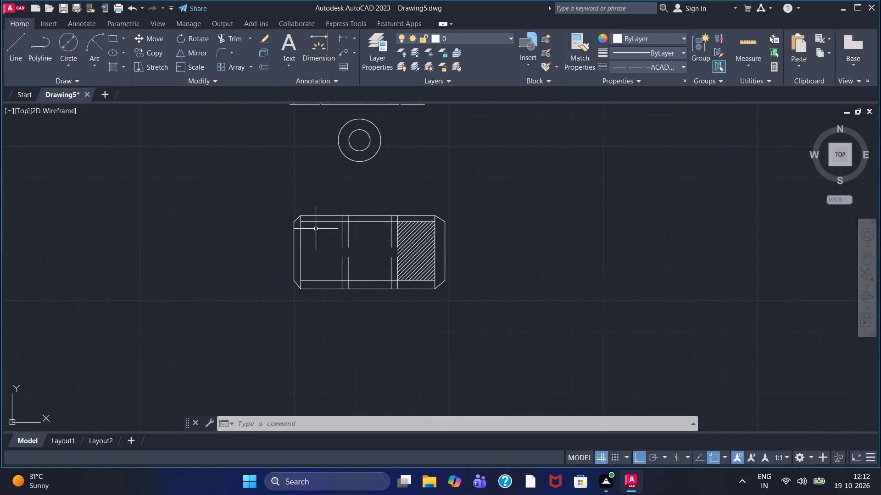
pyautogui.click(14, 48)
pyautogui.click(368, 214)
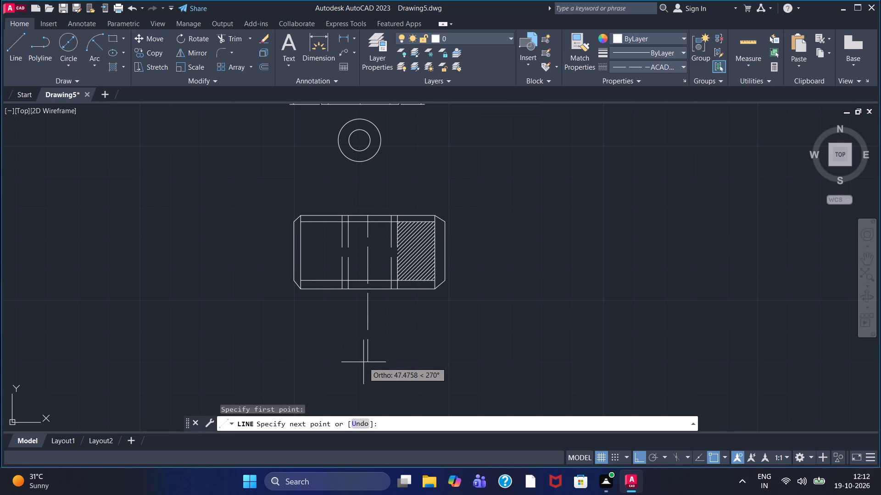
pyautogui.moveTo(363, 362); pyautogui.dragTo(380, 237, button='middle')
pyautogui.scroll(-1, 380, 237)
pyautogui.scroll(1, 379, 265)
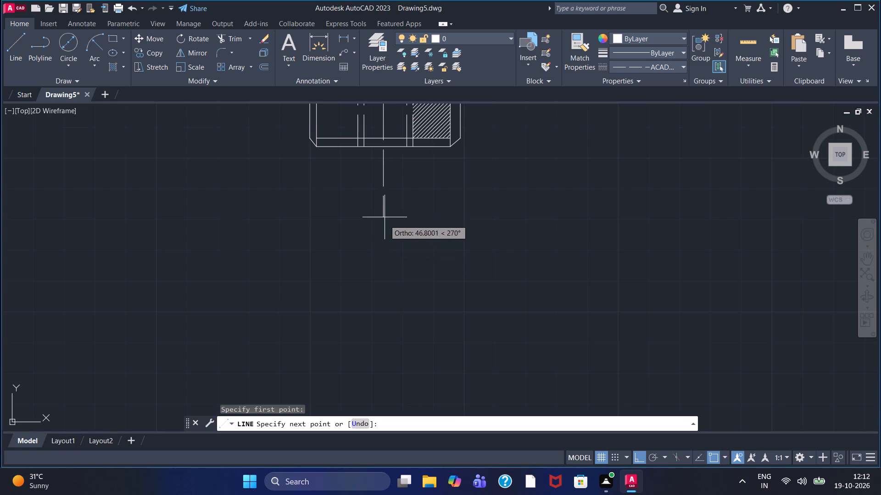
pyautogui.click(381, 327)
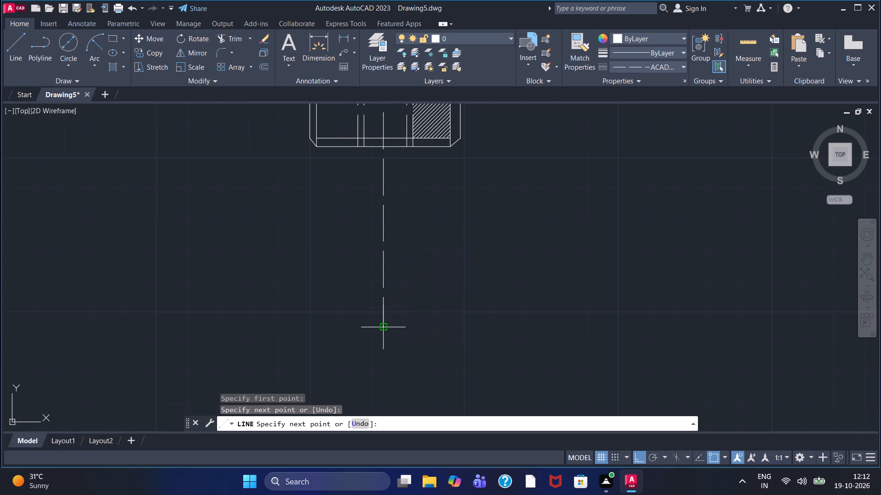
pyautogui.rightClick(394, 255)
pyautogui.click(413, 258)
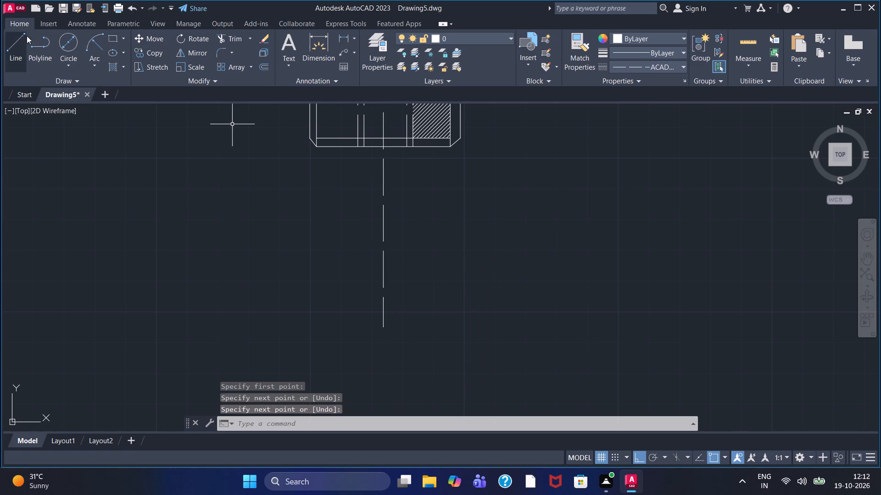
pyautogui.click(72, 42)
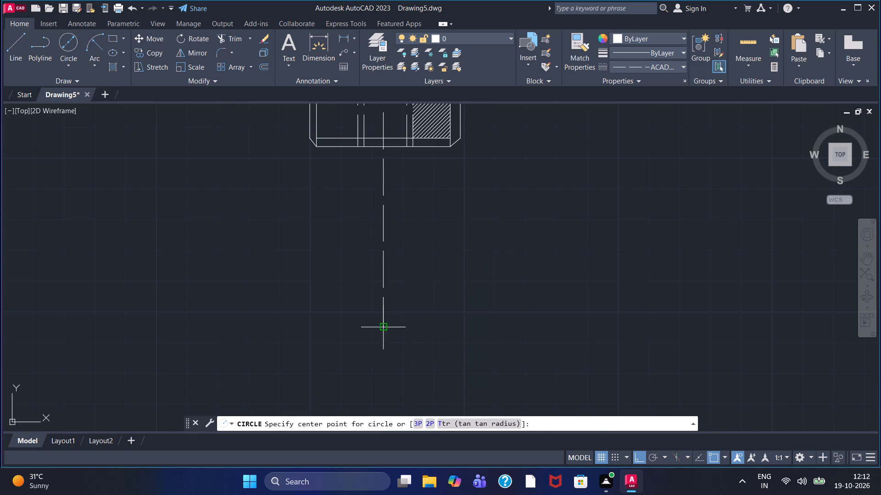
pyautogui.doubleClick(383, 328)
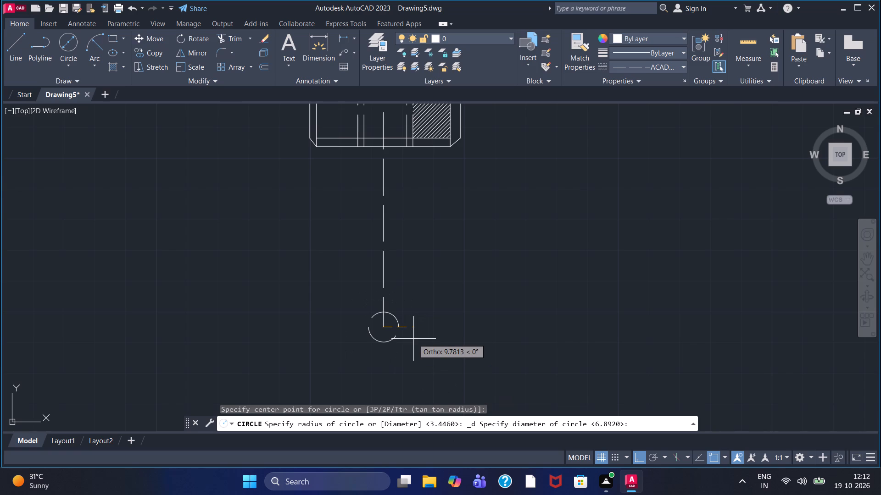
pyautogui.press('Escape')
# Set the linetype to Continuous and draw a circle about 62.7 in diameter centred on the vertical centreline's lower end.
pyautogui.click(675, 71)
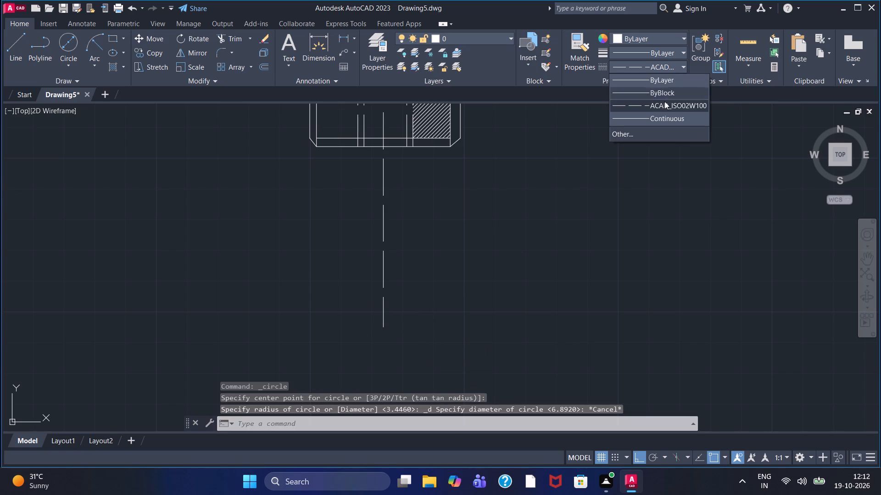
pyautogui.click(664, 122)
pyautogui.click(70, 50)
pyautogui.moveTo(70, 50); pyautogui.dragTo(256, 266)
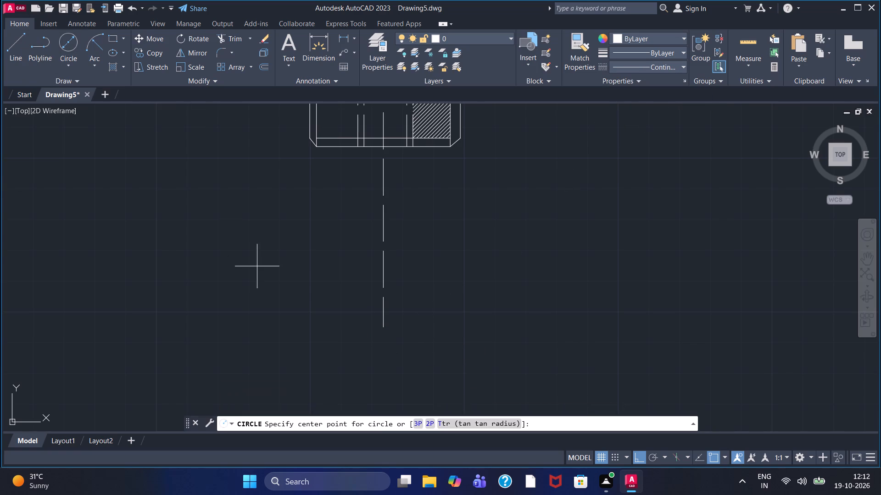
pyautogui.moveTo(257, 267); pyautogui.dragTo(257, 194, button='middle')
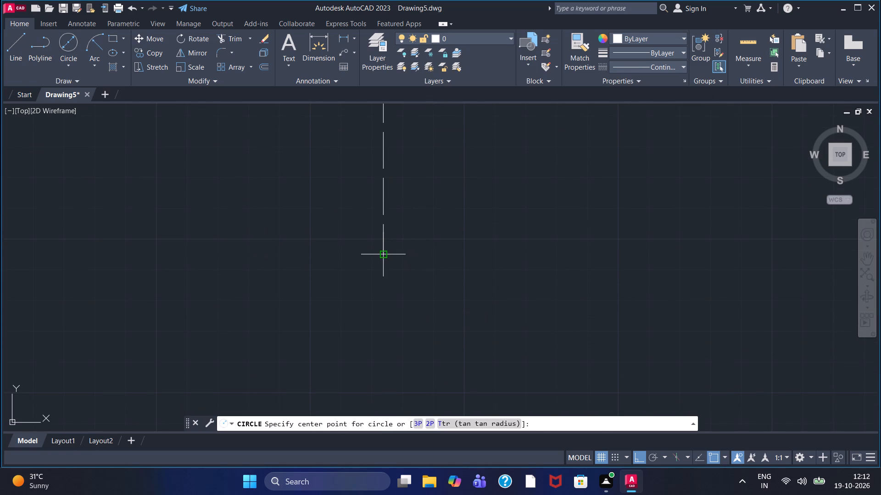
pyautogui.click(380, 256)
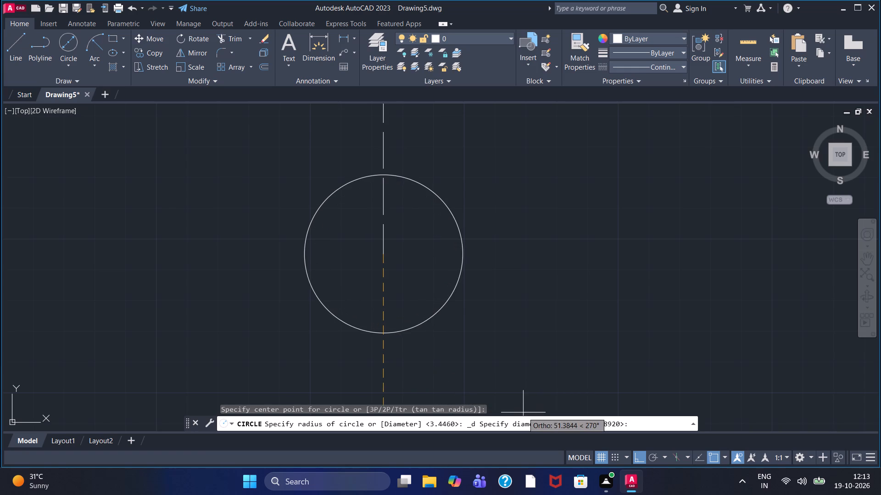
pyautogui.click(576, 384)
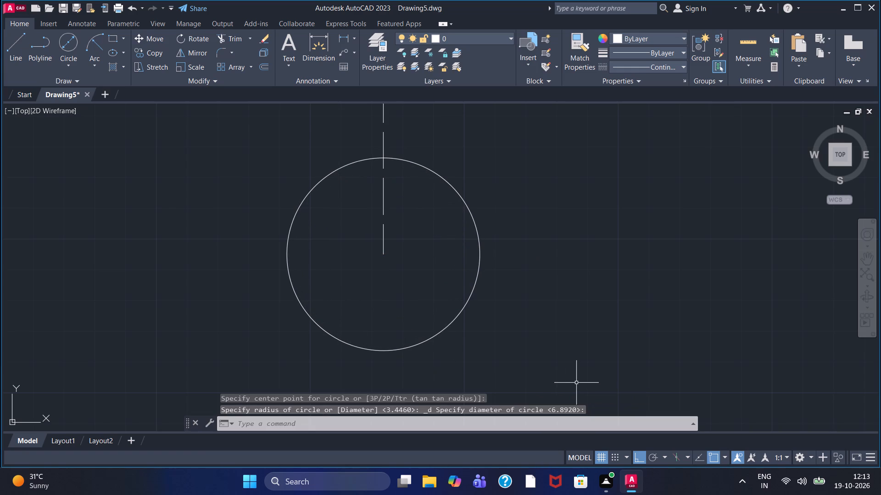
# Draw a concentric inner circle about half the diameter of the large circle.
pyautogui.click(69, 46)
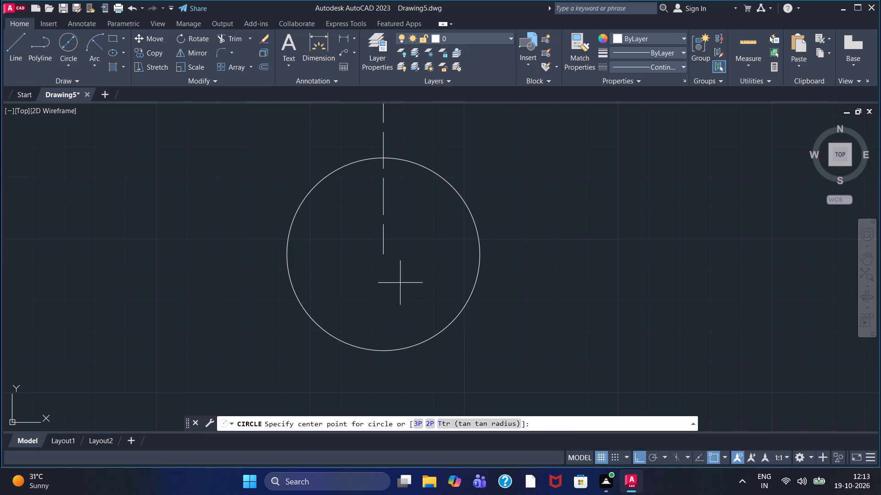
pyautogui.click(383, 251)
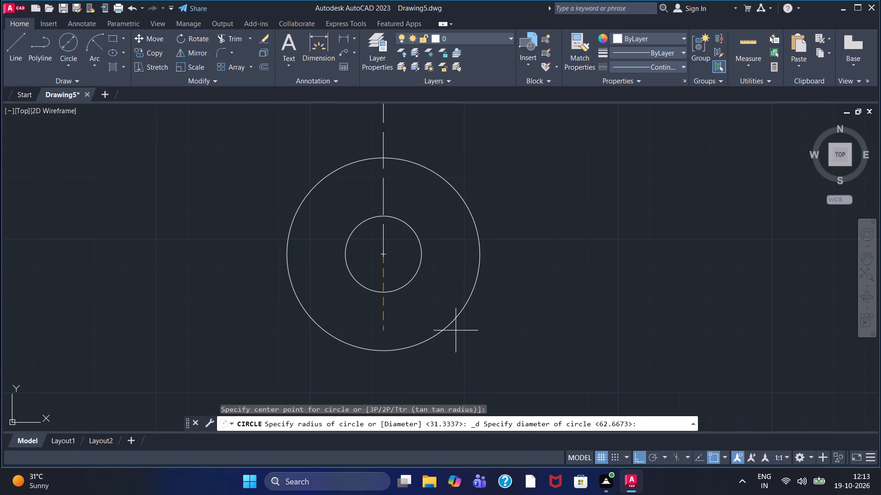
pyautogui.click(478, 352)
# Add a center mark to the large outer circle below the hatched view.
pyautogui.scroll(-2, 476, 351)
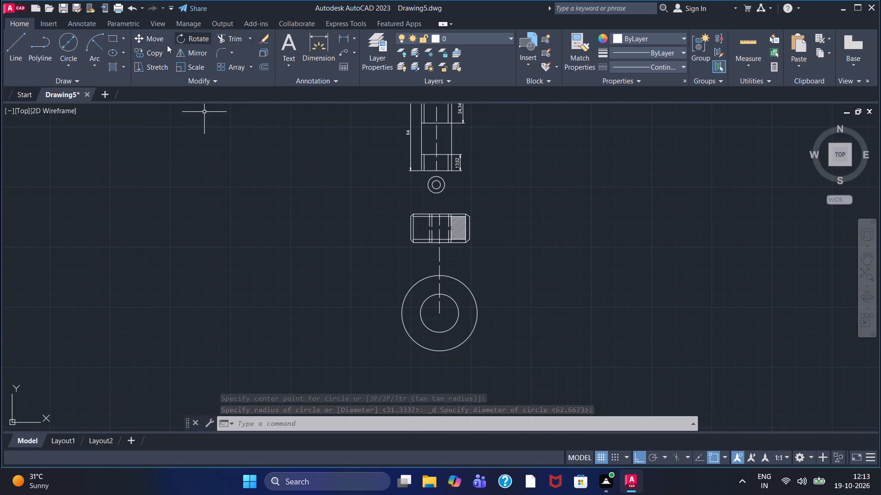
pyautogui.press('c')
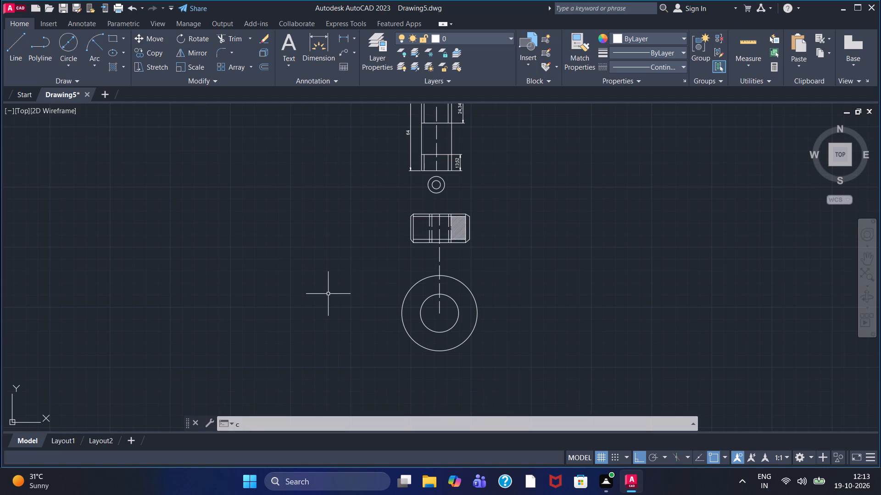
pyautogui.press('m')
pyautogui.press('m')
pyautogui.press('Return')
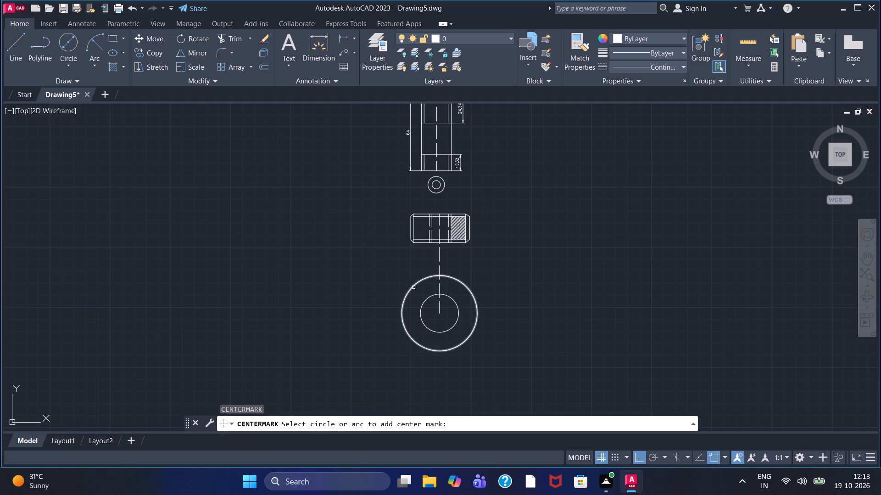
pyautogui.click(416, 283)
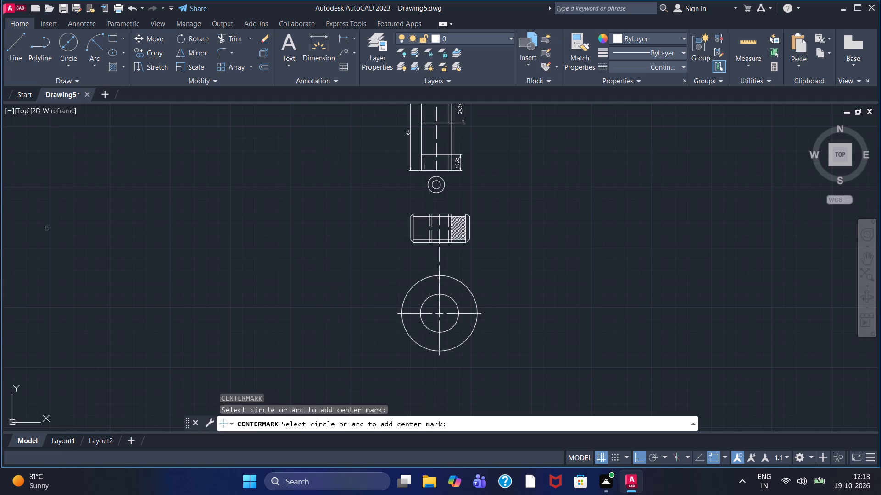
pyautogui.press('Escape')
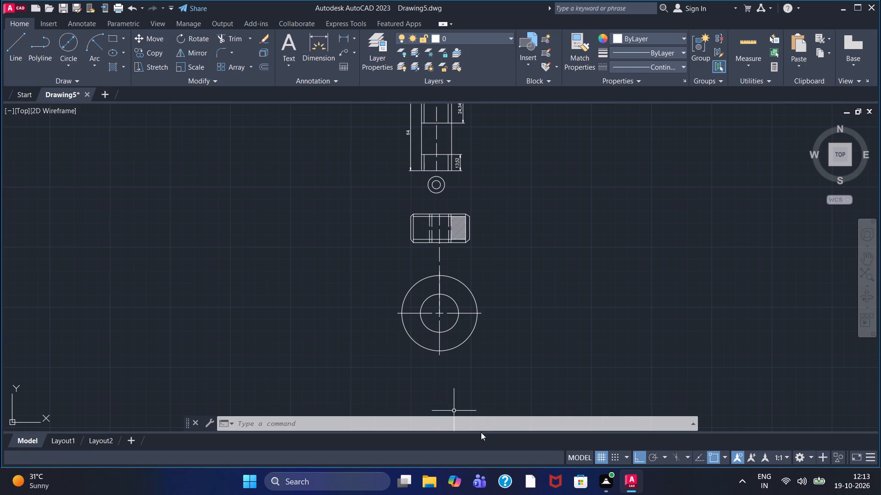
# Draw a tall open-topped column beside the existing views, with a left side about 234 long, a 50-wide bottom and a slightly taller right side.
pyautogui.scroll(2, 519, 220)
pyautogui.scroll(-1, 519, 220)
pyautogui.scroll(1, 519, 220)
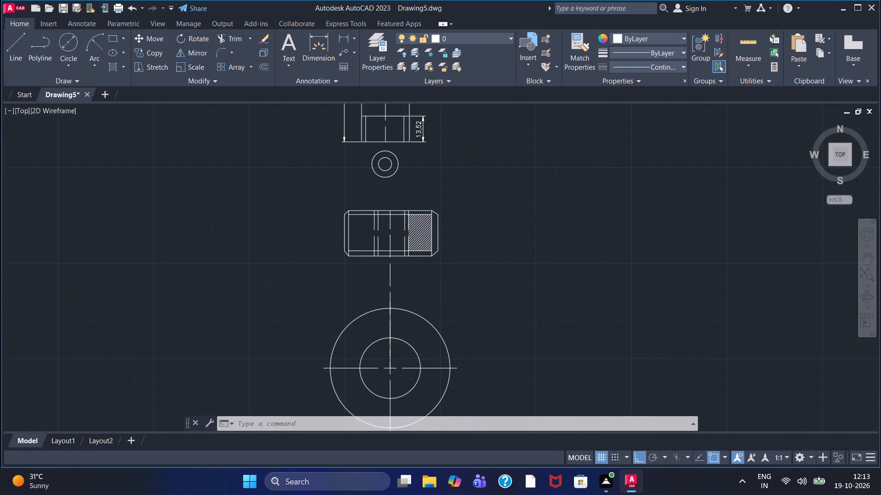
pyautogui.scroll(-2, 519, 220)
pyautogui.moveTo(519, 220); pyautogui.dragTo(449, 287, button='middle')
pyautogui.scroll(-1, 519, 220)
pyautogui.scroll(2, 440, 275)
pyautogui.scroll(-1, 440, 275)
pyautogui.moveTo(440, 275); pyautogui.dragTo(364, 231, button='middle')
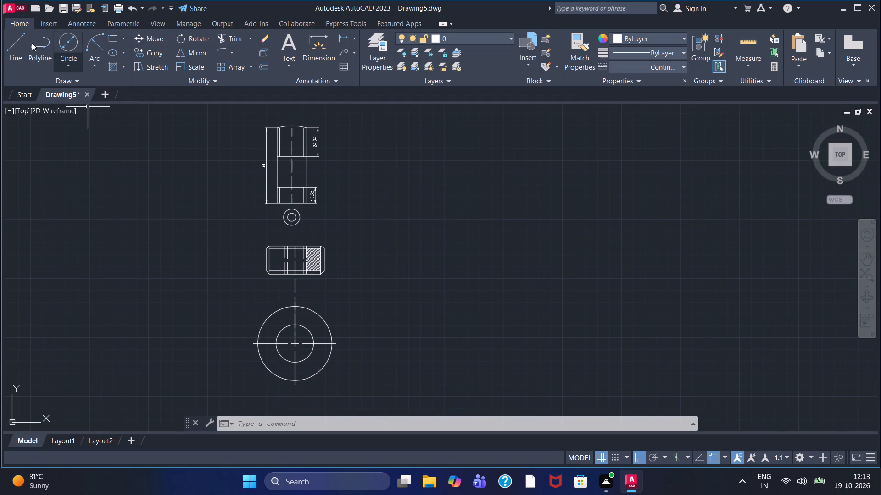
pyautogui.click(20, 43)
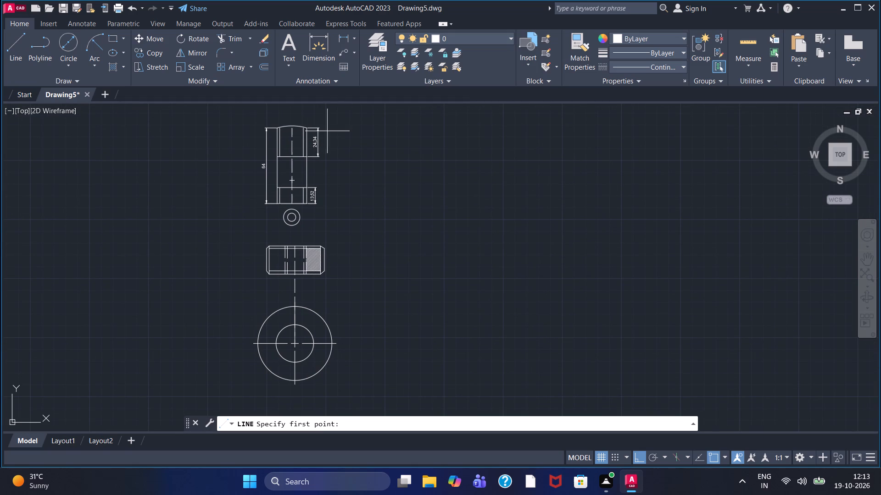
pyautogui.click(383, 127)
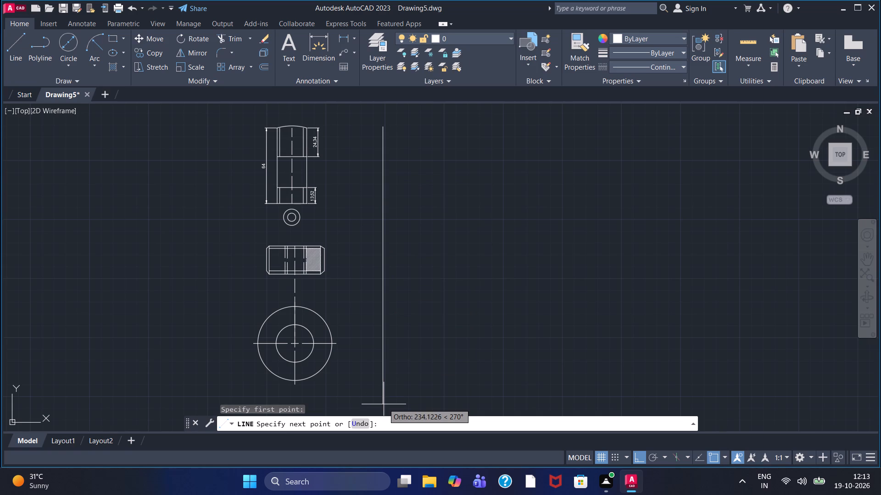
pyautogui.click(384, 404)
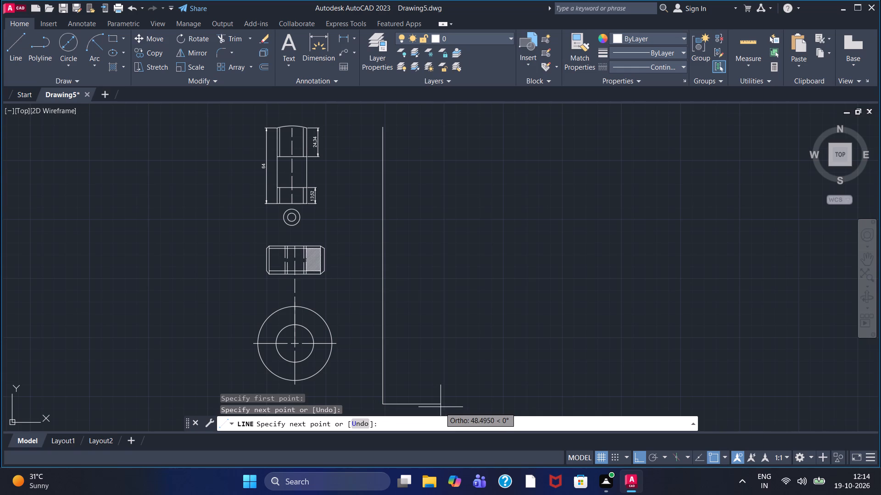
pyautogui.write('50')
pyautogui.press('Return')
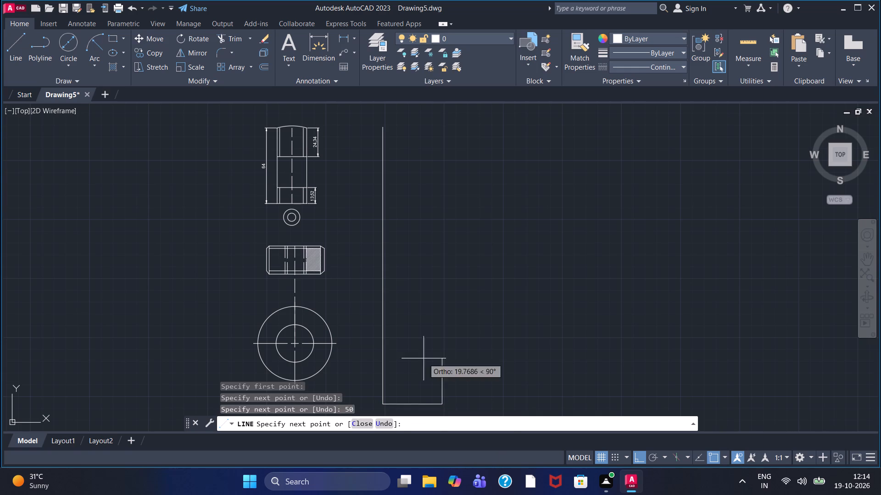
pyautogui.click(431, 118)
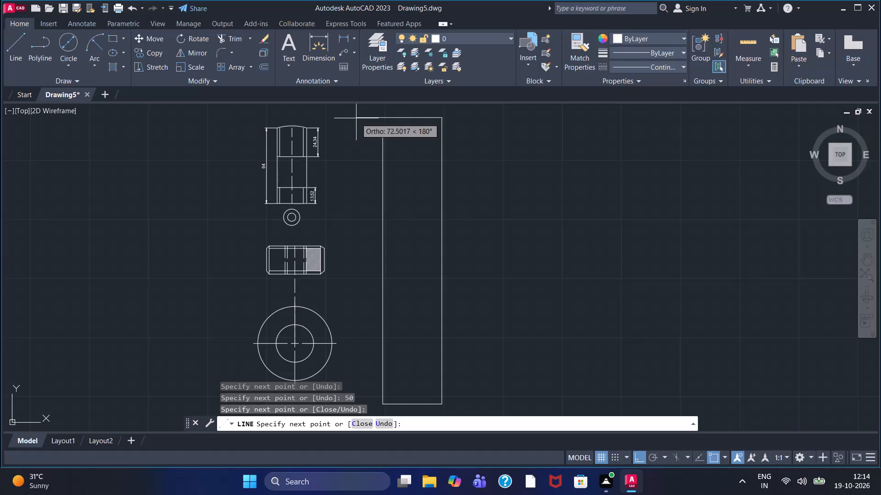
pyautogui.rightClick(356, 118)
pyautogui.click(377, 126)
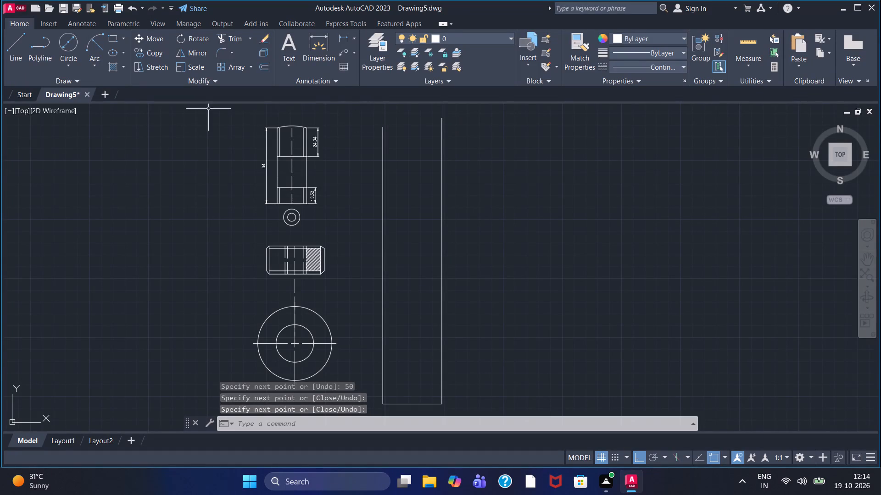
# Draw a horizontal line from the top of the column's left side to just past its right side.
pyautogui.click(17, 43)
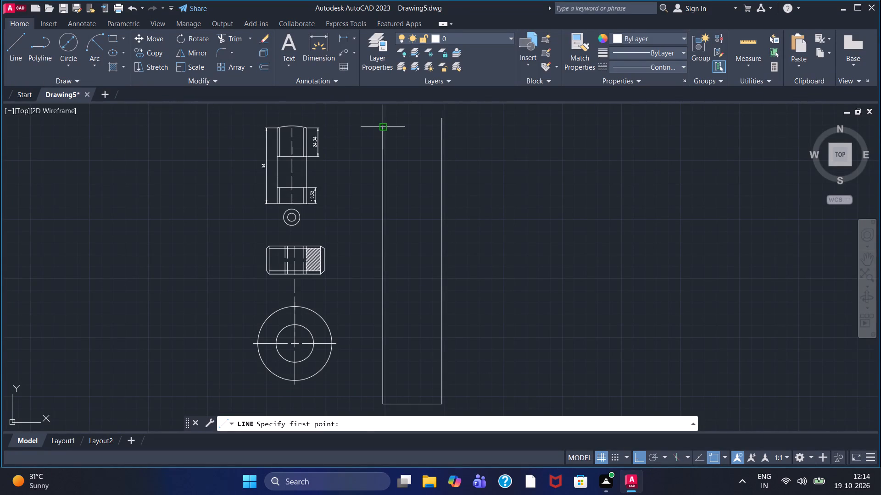
pyautogui.click(381, 128)
pyautogui.moveTo(381, 128); pyautogui.dragTo(386, 128)
pyautogui.doubleClick(458, 121)
pyautogui.rightClick(458, 121)
pyautogui.click(466, 123)
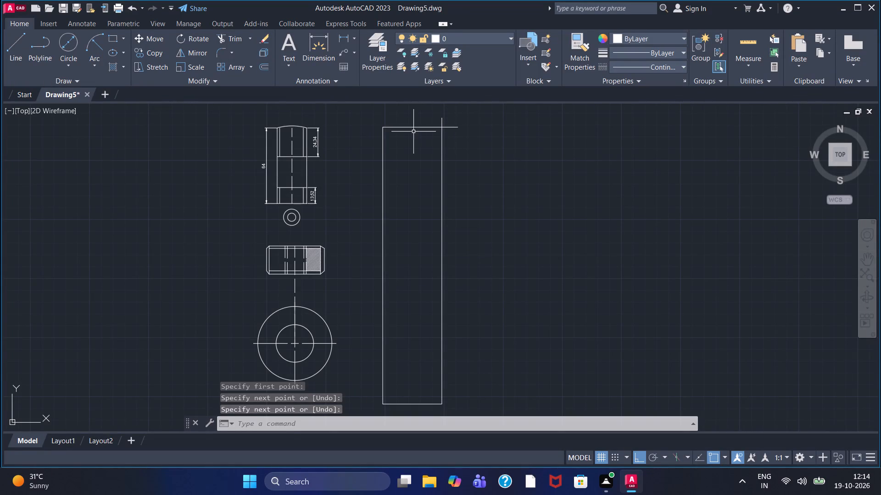
# Trim the two line overhangs at the column's top-right corner.
pyautogui.click(225, 39)
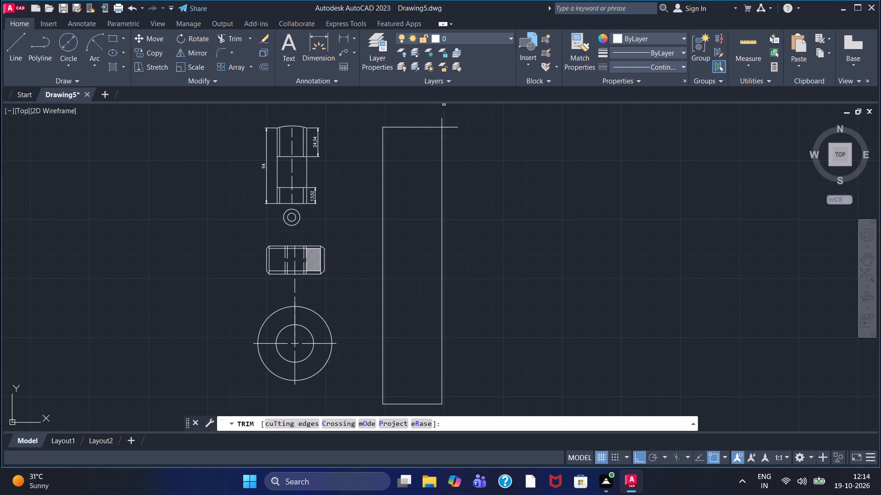
pyautogui.scroll(1, 514, 109)
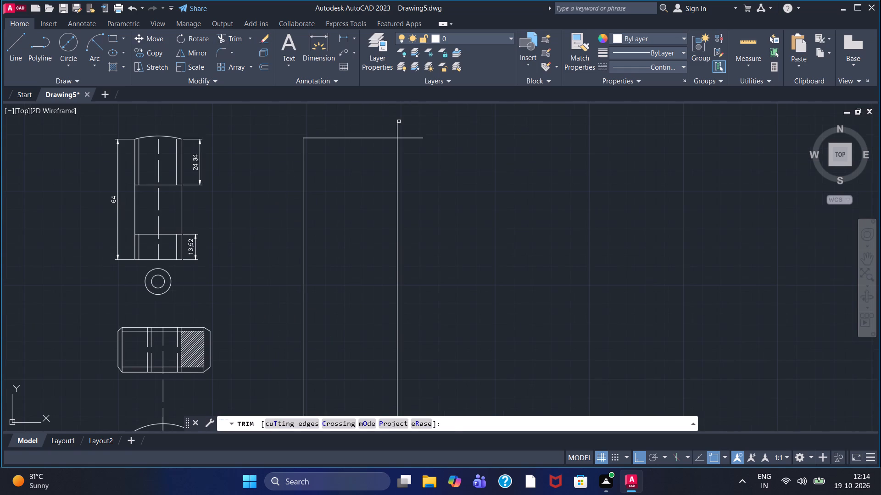
pyautogui.click(397, 124)
pyautogui.click(409, 138)
# Draw a wide base slab 30 high and about 344 long under the column, starting about 147 left of the column's lower-left corner.
pyautogui.scroll(-1, 350, 192)
pyautogui.moveTo(346, 209); pyautogui.dragTo(390, 98, button='middle')
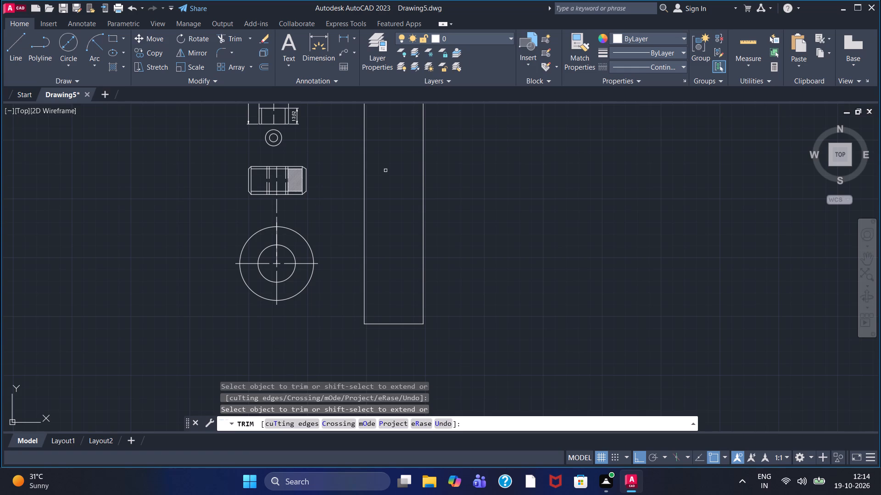
pyautogui.click(22, 45)
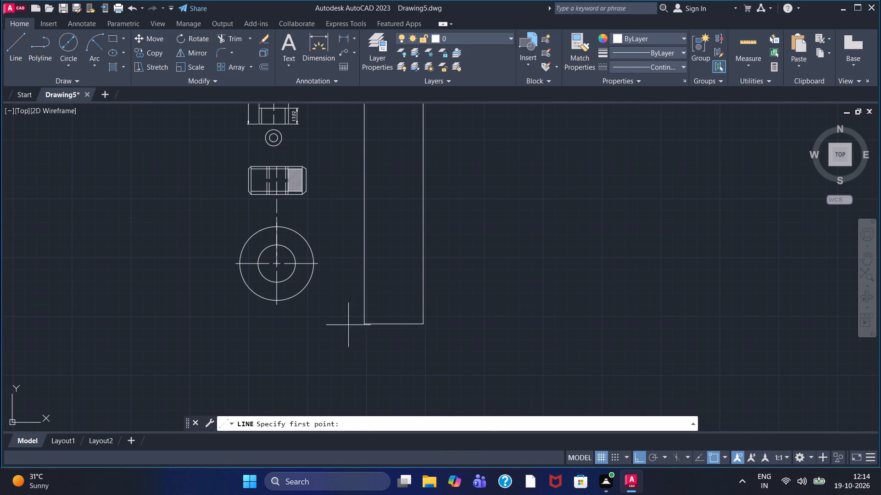
pyautogui.click(362, 323)
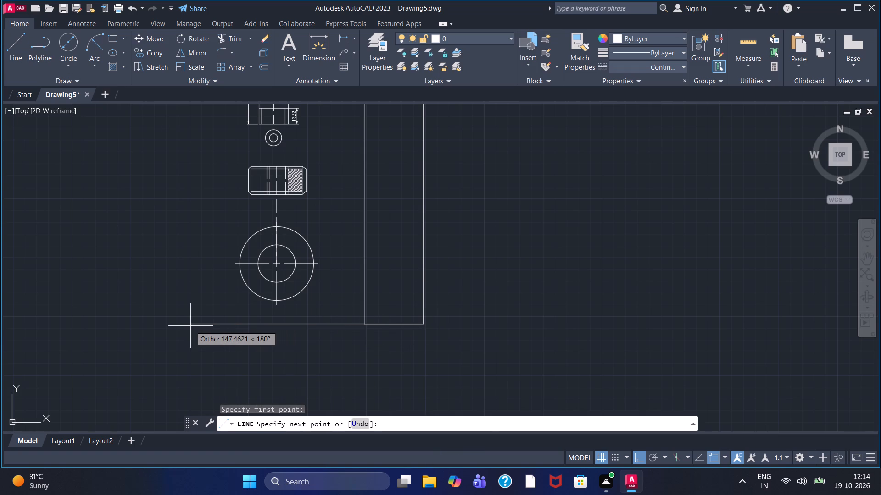
pyautogui.click(190, 326)
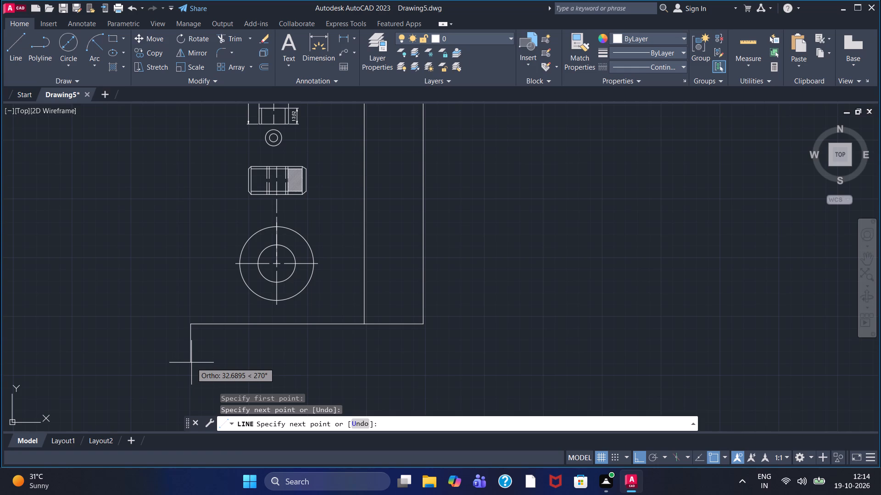
pyautogui.write('30')
pyautogui.press('Return')
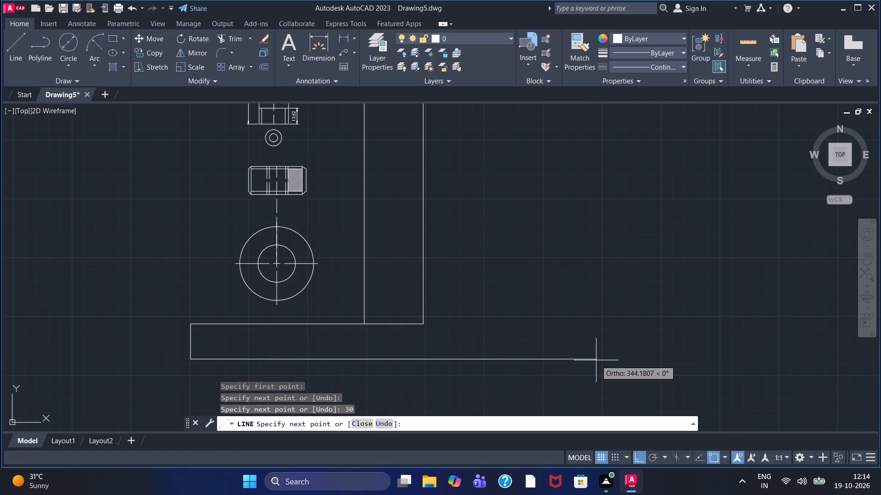
pyautogui.moveTo(596, 360); pyautogui.dragTo(601, 357)
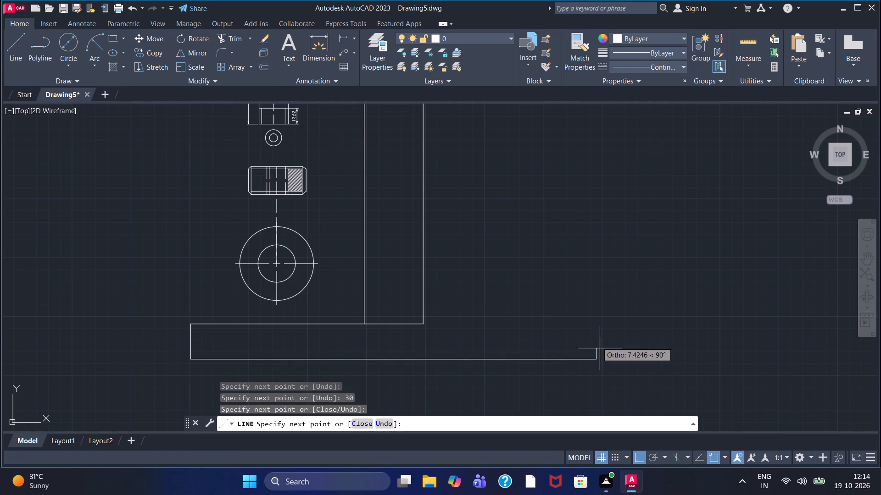
pyautogui.write('30')
pyautogui.press('Return')
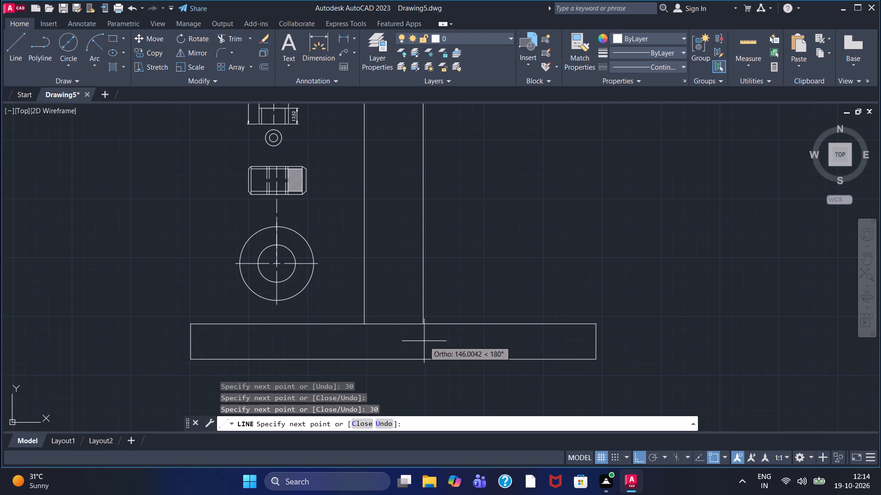
pyautogui.click(418, 328)
pyautogui.rightClick(448, 280)
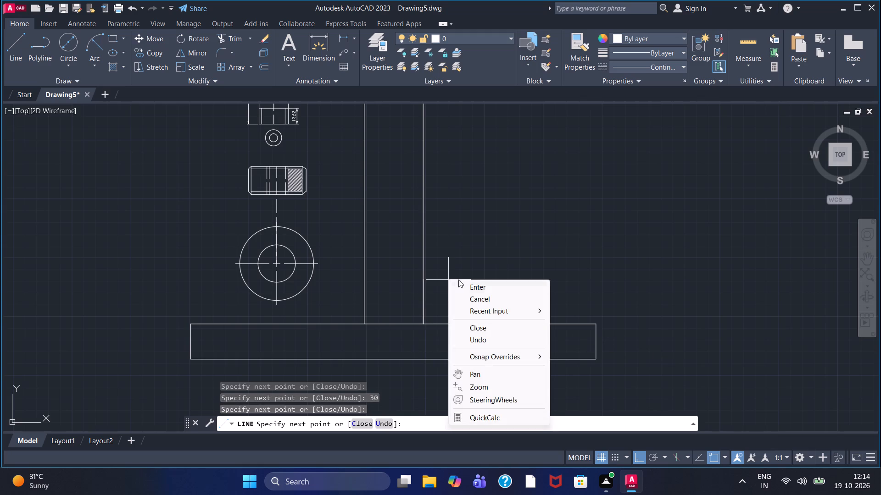
pyautogui.click(461, 282)
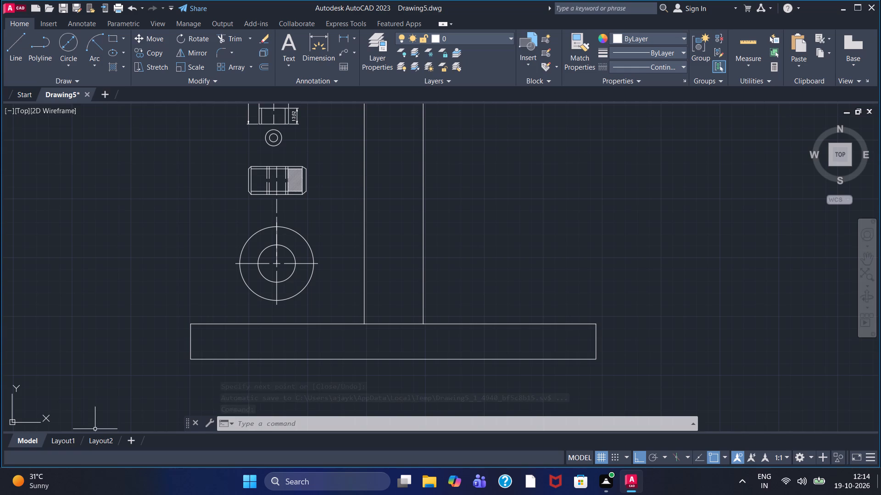
# Fillet both corners where the column's sides meet the base slab's top edge with a radius of 5.
pyautogui.click(219, 49)
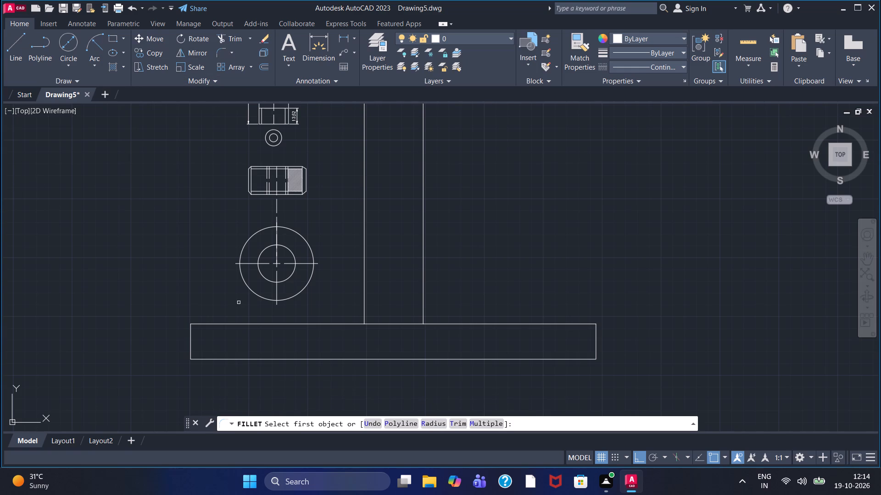
pyautogui.click(428, 419)
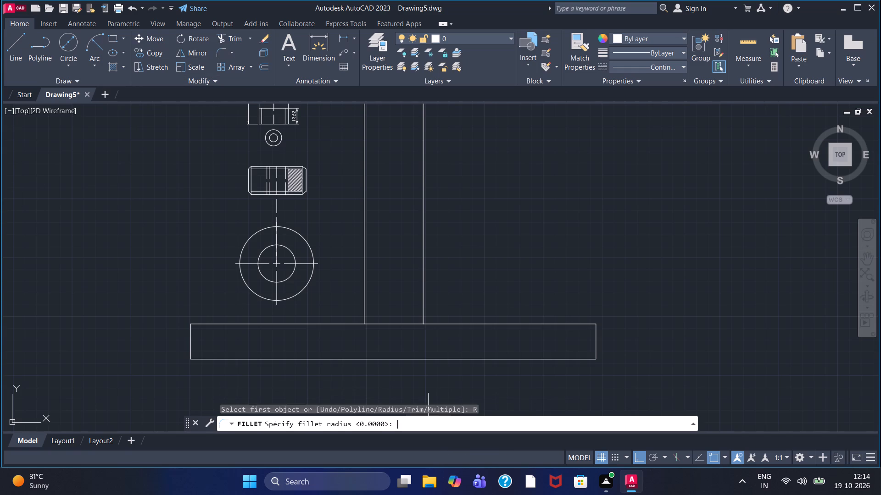
pyautogui.press('5')
pyautogui.press('Return')
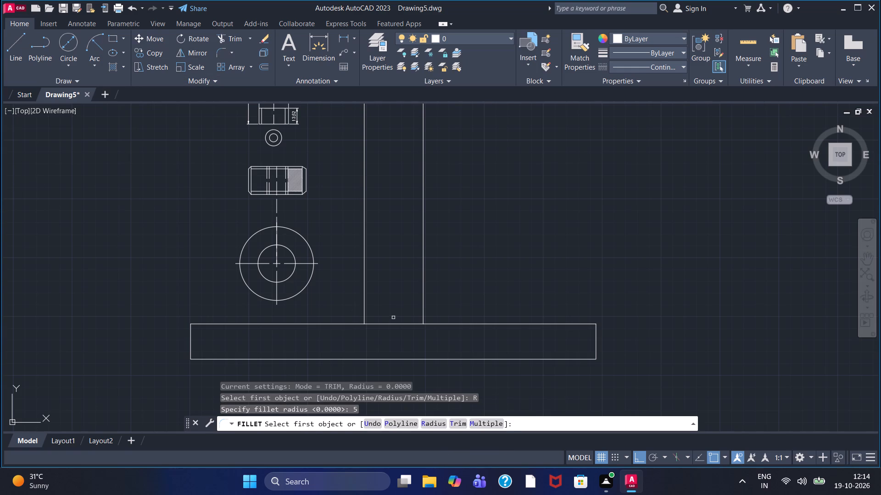
pyautogui.click(359, 324)
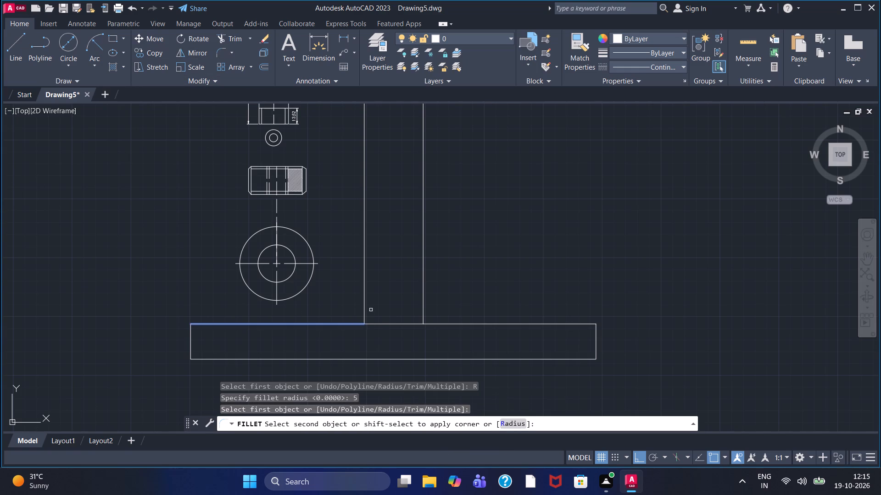
pyautogui.click(364, 311)
pyautogui.rightClick(450, 242)
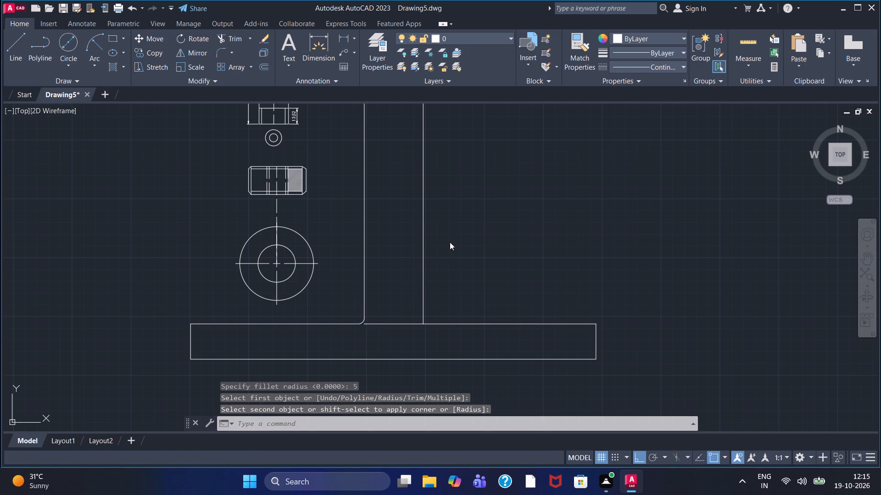
pyautogui.click(476, 18)
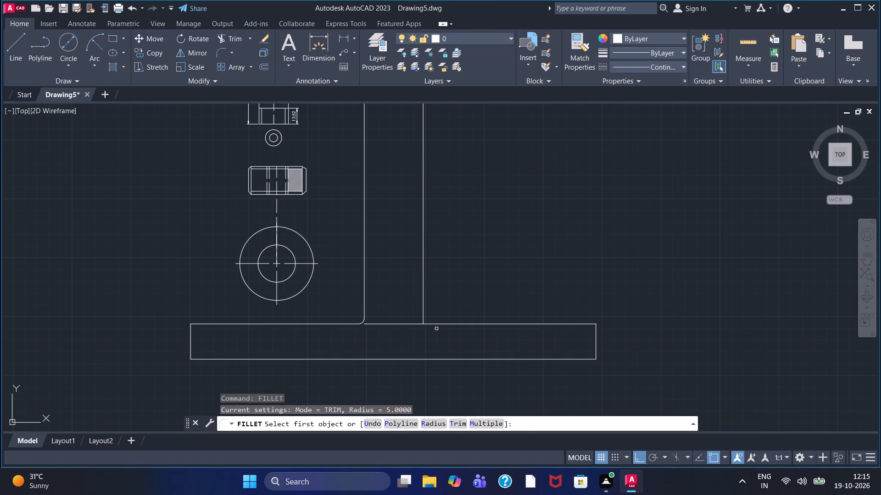
pyautogui.click(439, 323)
pyautogui.click(422, 311)
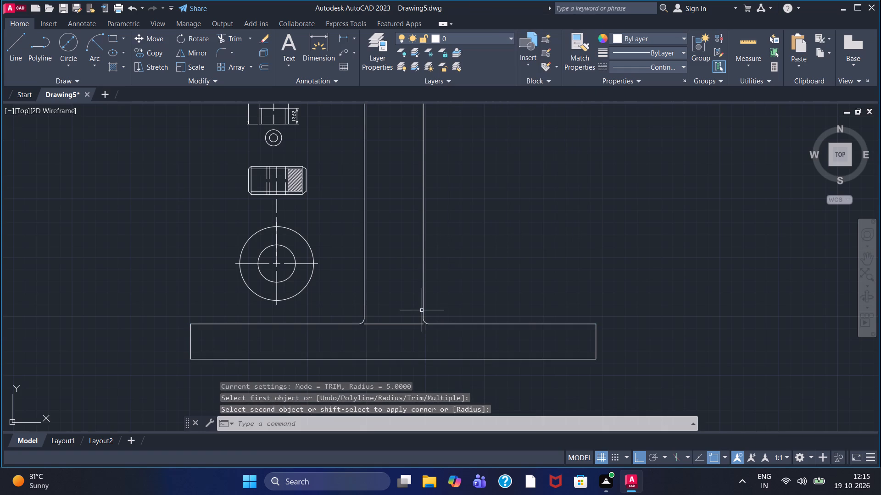
# Draw two short horizontal lines closing the gaps in the base's top edge beneath the left and right fillets.
pyautogui.click(6, 44)
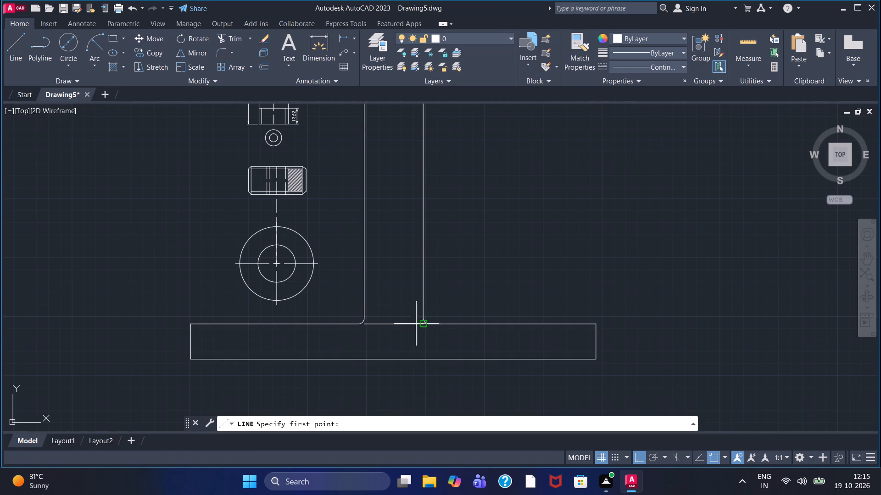
pyautogui.scroll(2, 301, 270)
pyautogui.moveTo(389, 345); pyautogui.dragTo(340, 225, button='middle')
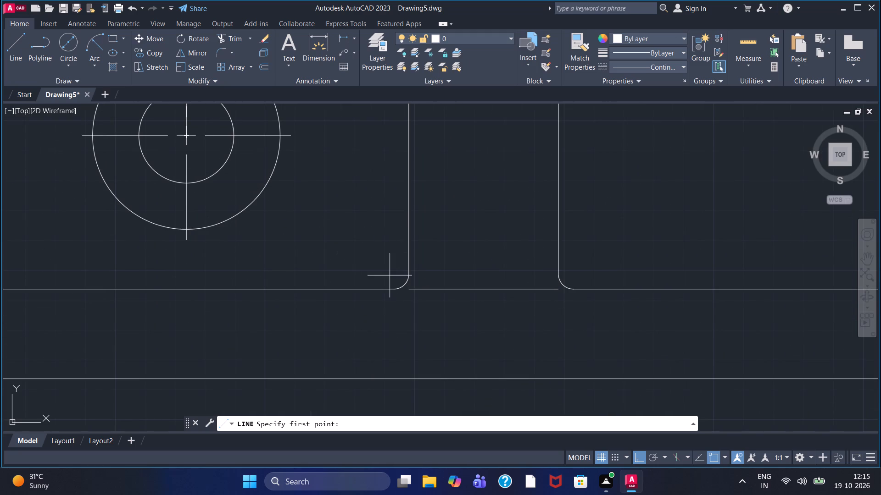
pyautogui.click(407, 289)
pyautogui.click(383, 290)
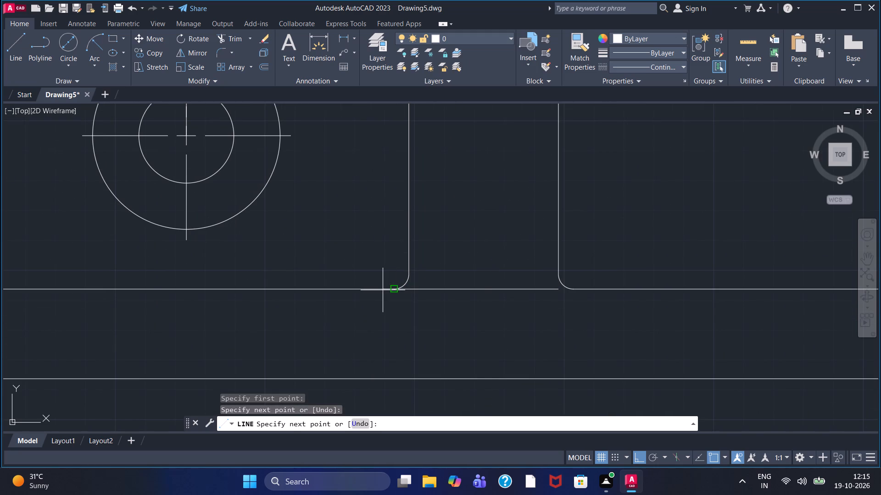
pyautogui.rightClick(382, 290)
pyautogui.click(398, 296)
pyautogui.click(9, 47)
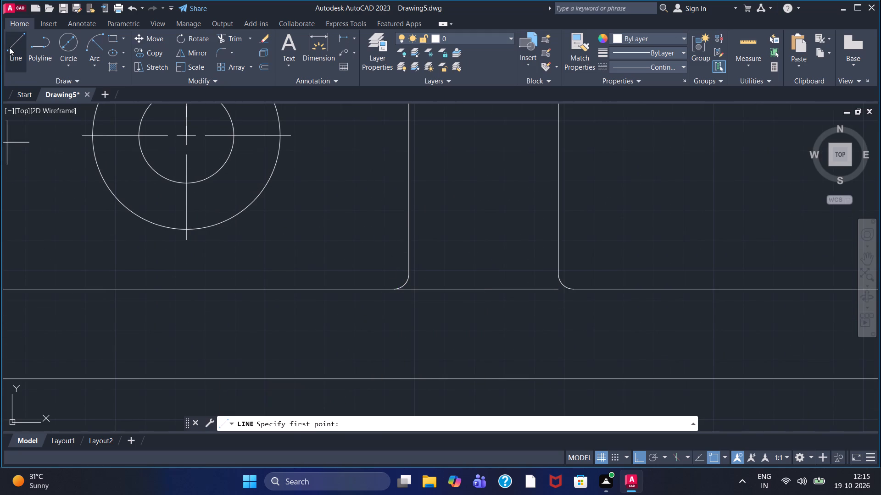
pyautogui.click(556, 288)
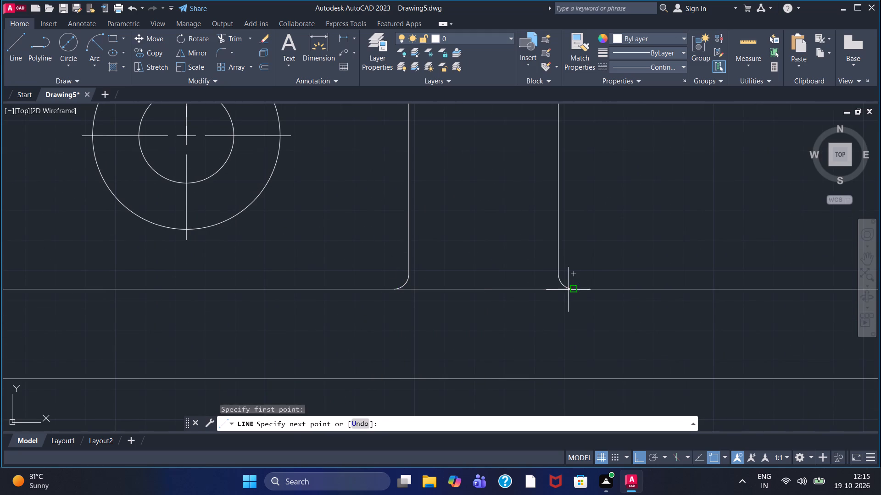
pyautogui.click(572, 290)
pyautogui.rightClick(573, 269)
pyautogui.click(587, 271)
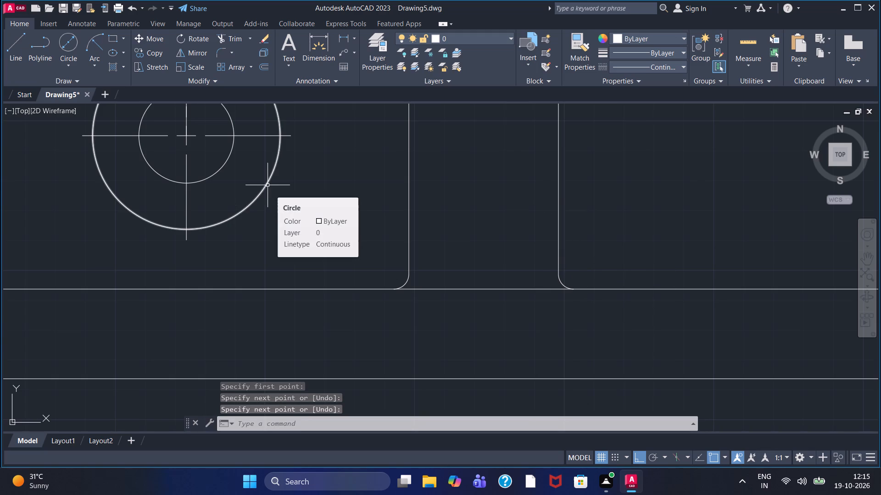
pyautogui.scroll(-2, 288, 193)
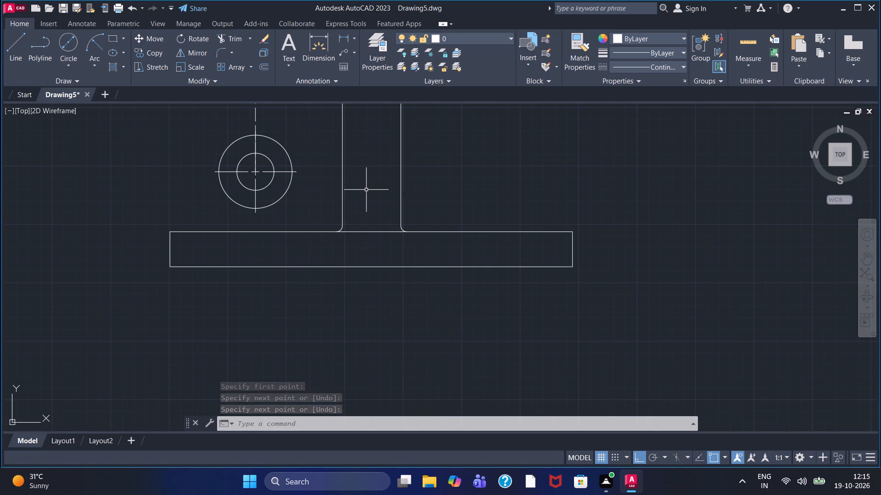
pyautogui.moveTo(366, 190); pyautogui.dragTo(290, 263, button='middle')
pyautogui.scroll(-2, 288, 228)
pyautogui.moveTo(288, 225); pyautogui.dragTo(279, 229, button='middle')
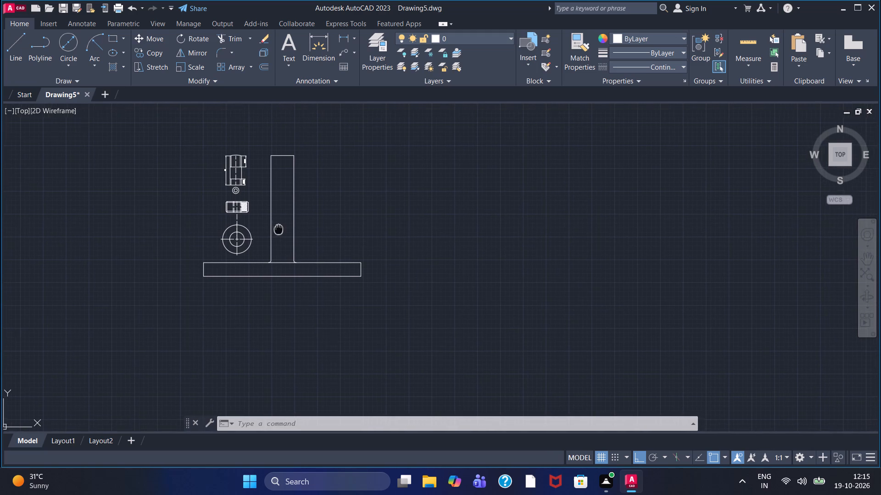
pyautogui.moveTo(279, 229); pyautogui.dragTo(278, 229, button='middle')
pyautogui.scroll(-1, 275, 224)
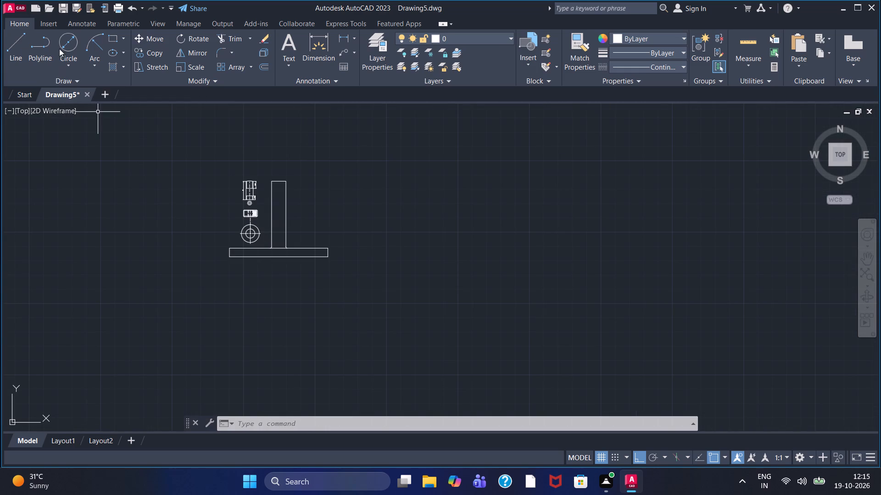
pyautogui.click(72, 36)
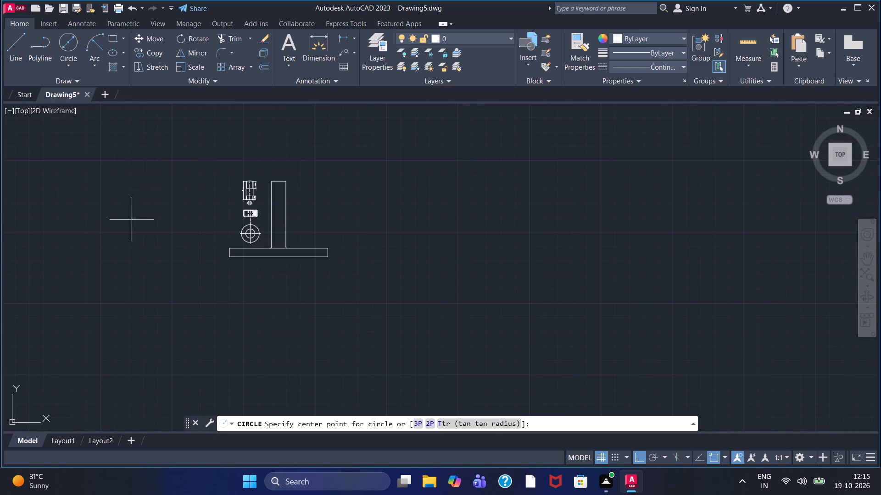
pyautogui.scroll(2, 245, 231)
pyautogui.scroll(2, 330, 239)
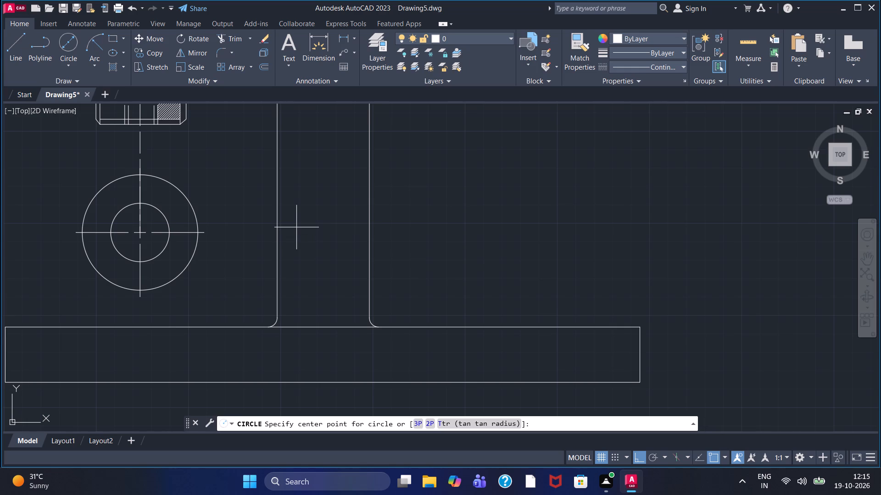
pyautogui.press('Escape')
# Draw a horizontal ACAD_ISO02W100 dashed line about 36 long from just outside the column's left side to its middle, above the base.
pyautogui.click(639, 62)
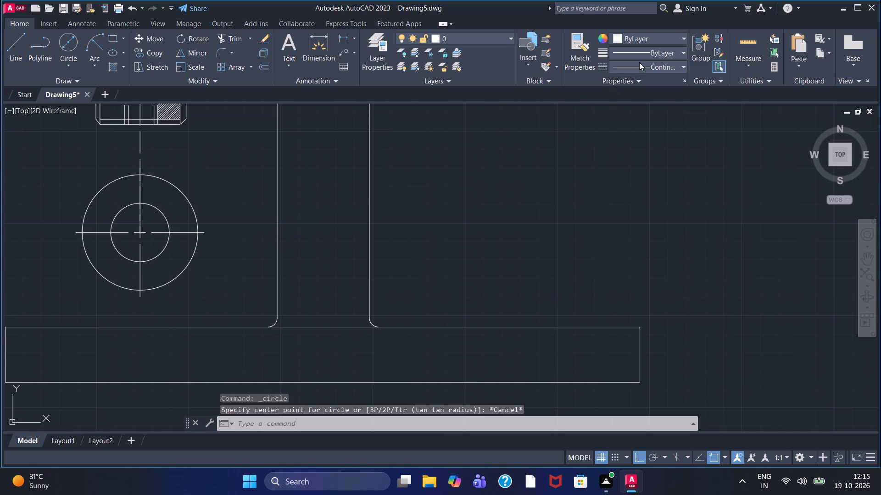
pyautogui.click(642, 107)
pyautogui.doubleClick(10, 63)
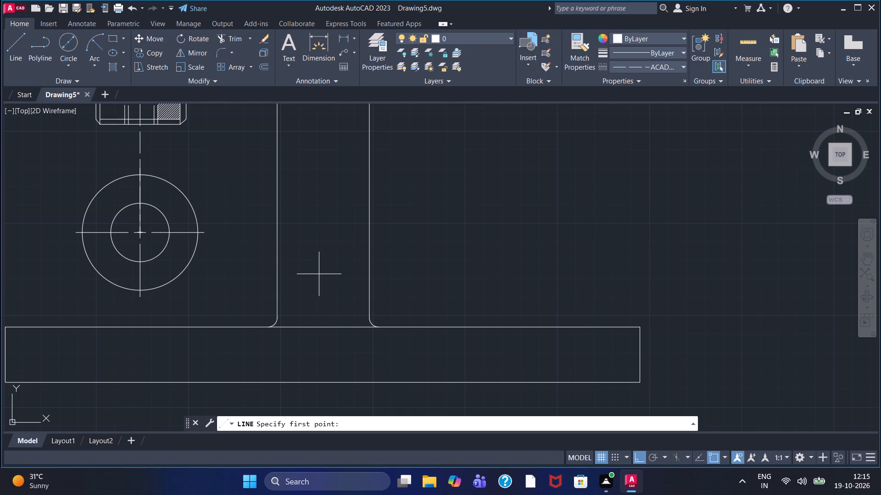
pyautogui.click(258, 259)
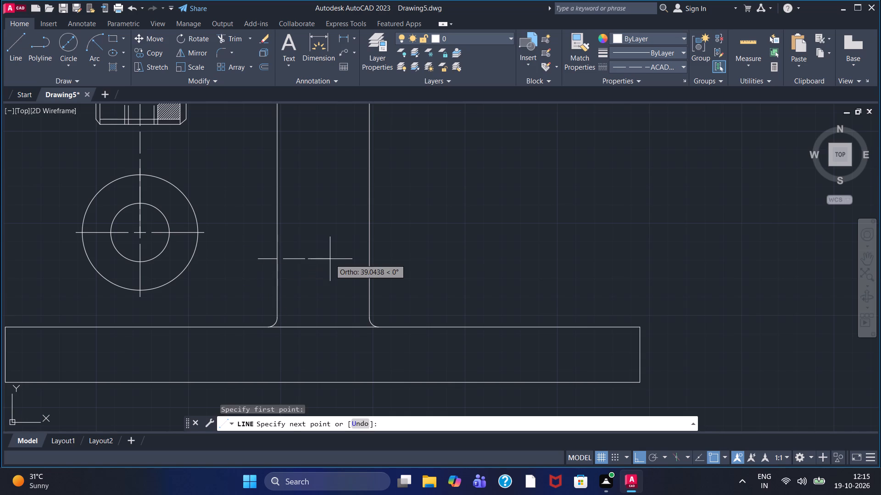
pyautogui.click(324, 258)
pyautogui.rightClick(321, 258)
pyautogui.click(334, 262)
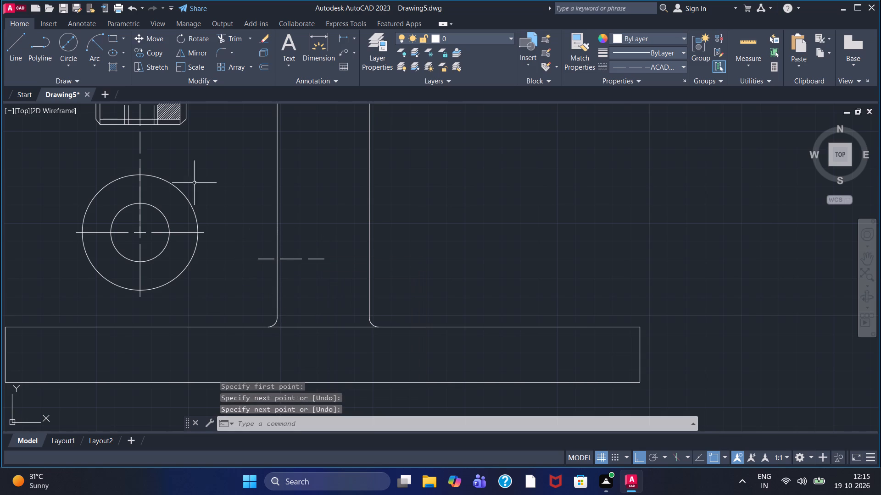
# Draw a 25-diameter circle in Continuous linetype, centred on the dashed line's right end inside the column.
pyautogui.moveTo(65, 43); pyautogui.dragTo(69, 44)
pyautogui.click(640, 65)
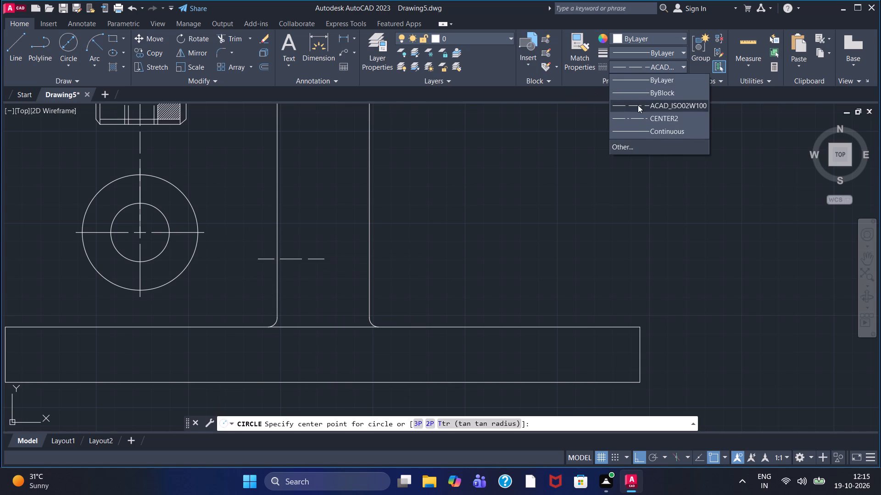
pyautogui.click(640, 135)
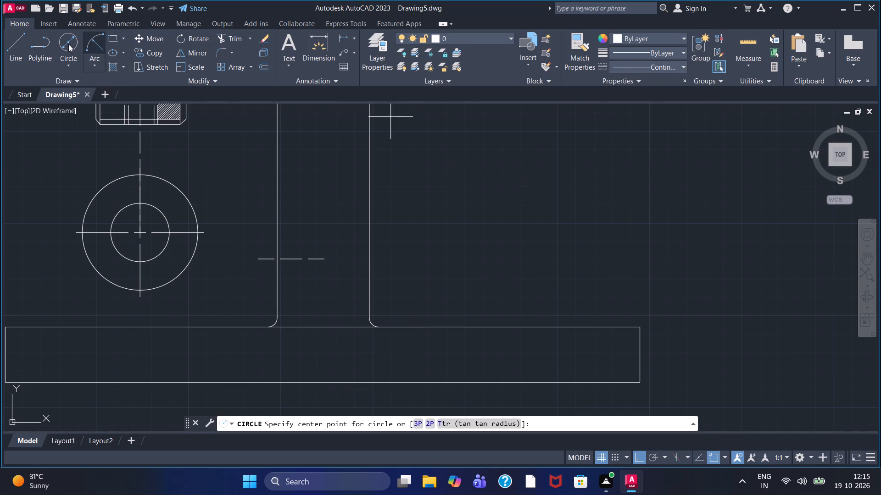
pyautogui.click(68, 44)
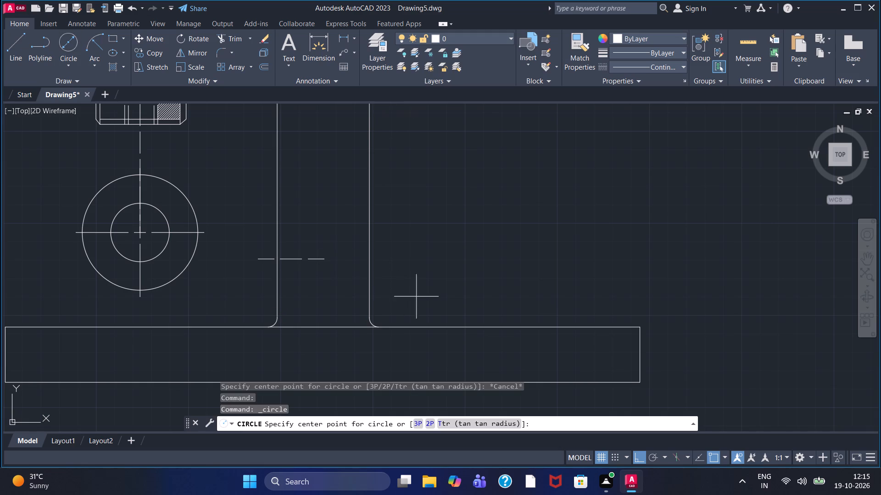
pyautogui.click(324, 257)
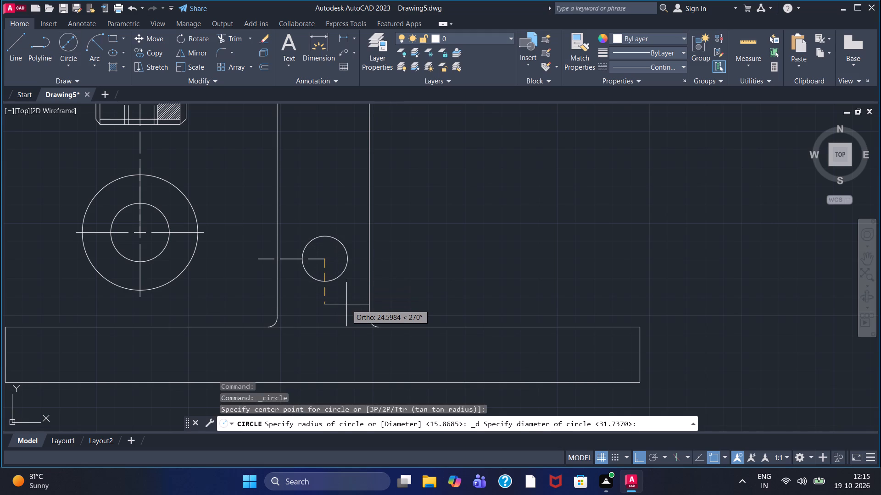
pyautogui.write('25')
pyautogui.press('Return')
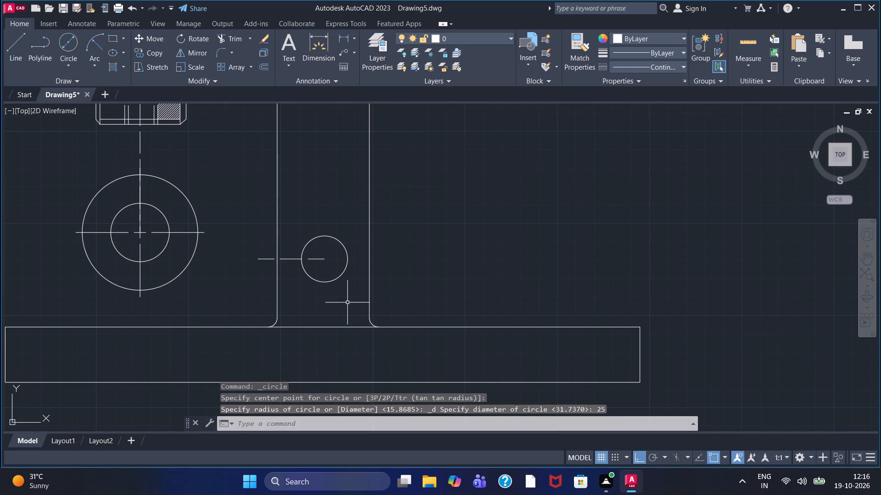
# Add two circles of diameter 30 and 20 concentric with the 25-diameter circle in the column.
pyautogui.click(72, 48)
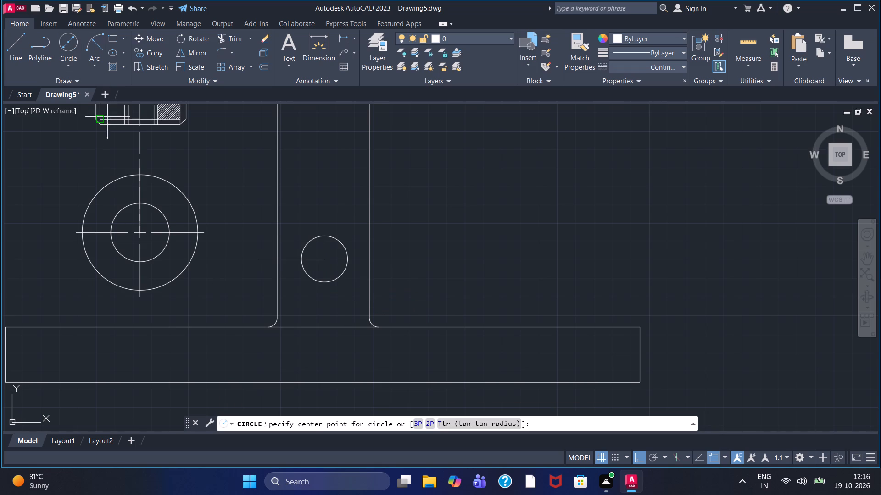
pyautogui.click(329, 260)
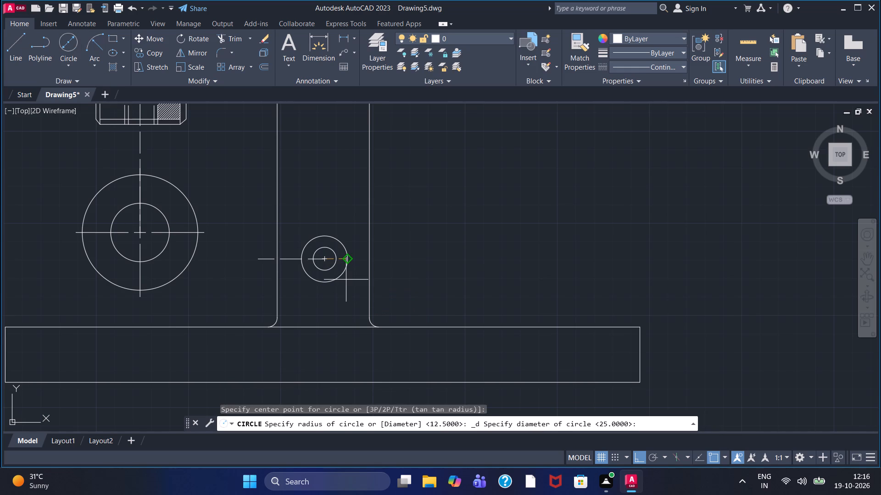
pyautogui.write('30')
pyautogui.press('Return')
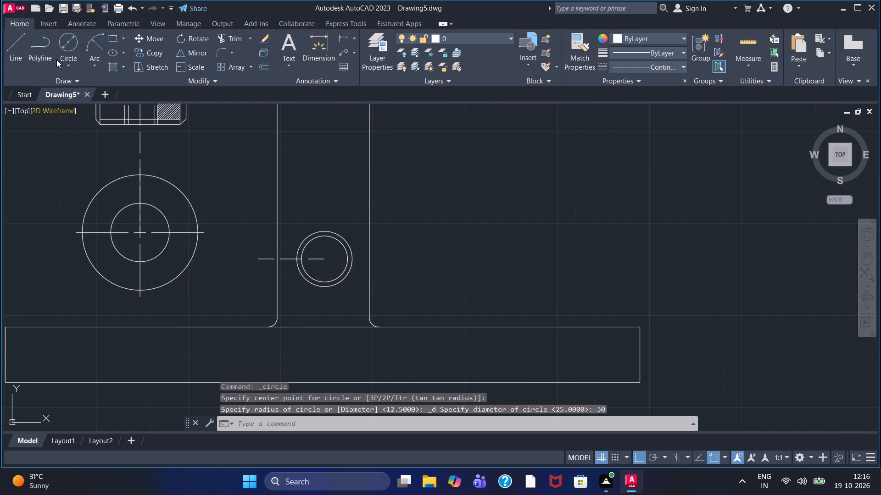
pyautogui.click(65, 50)
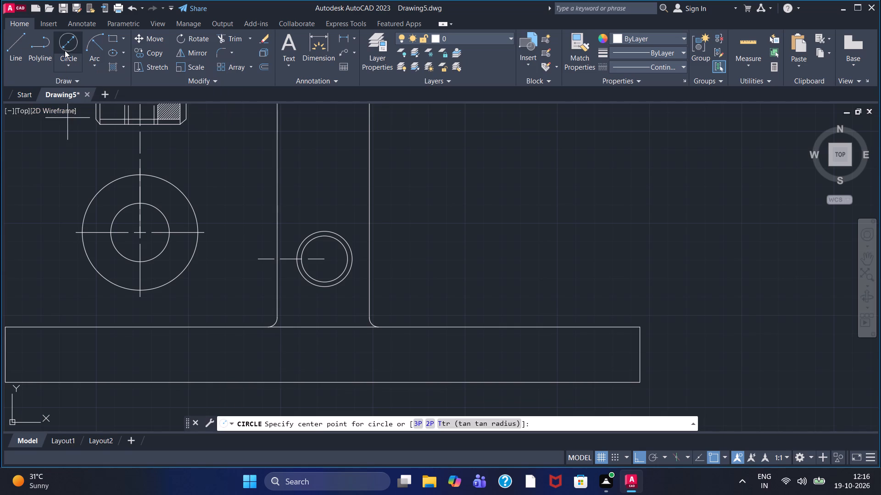
pyautogui.doubleClick(322, 259)
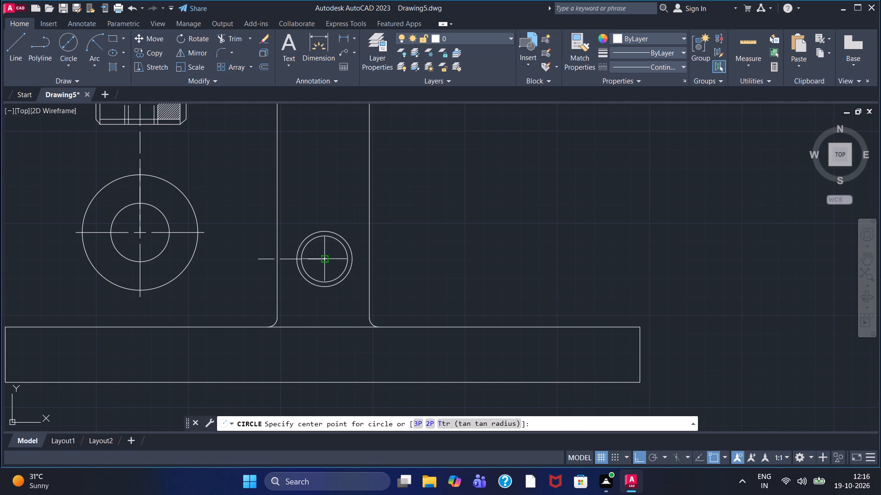
pyautogui.write('20')
pyautogui.press('Return')
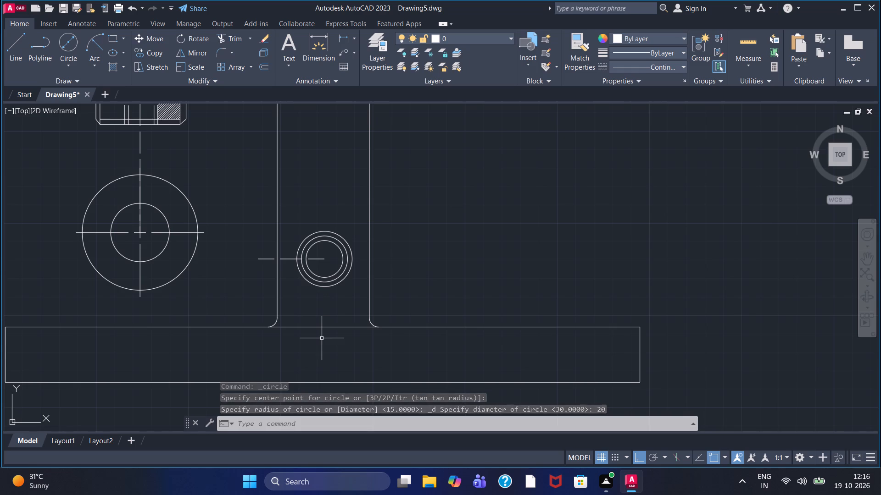
# Add a centre mark to the outermost of the three concentric circles in the column.
pyautogui.press('c')
pyautogui.write('mm')
pyautogui.press('Return')
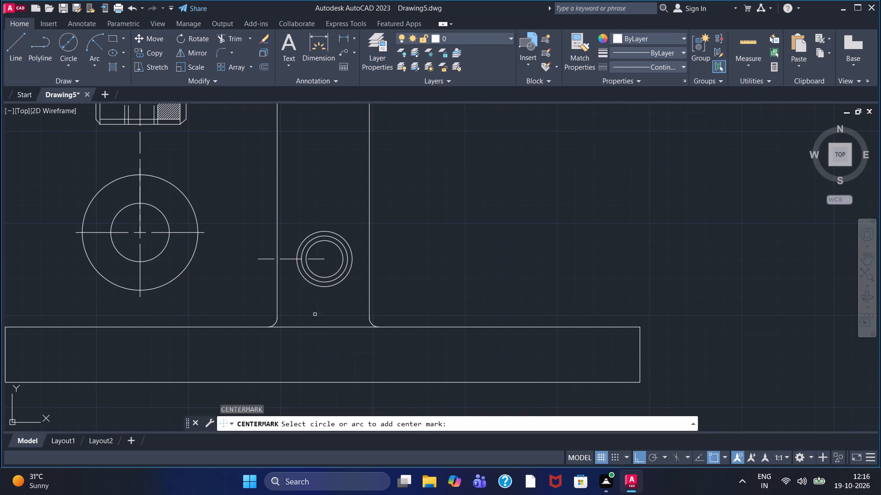
pyautogui.click(336, 233)
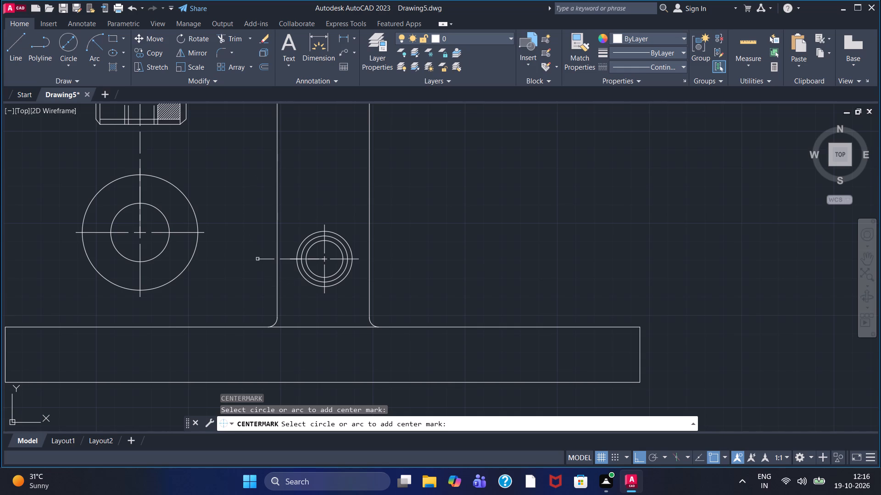
# Trim away the leftover dashed line segments outside and inside the column's left side, up to the circles' centre mark.
pyautogui.click(239, 34)
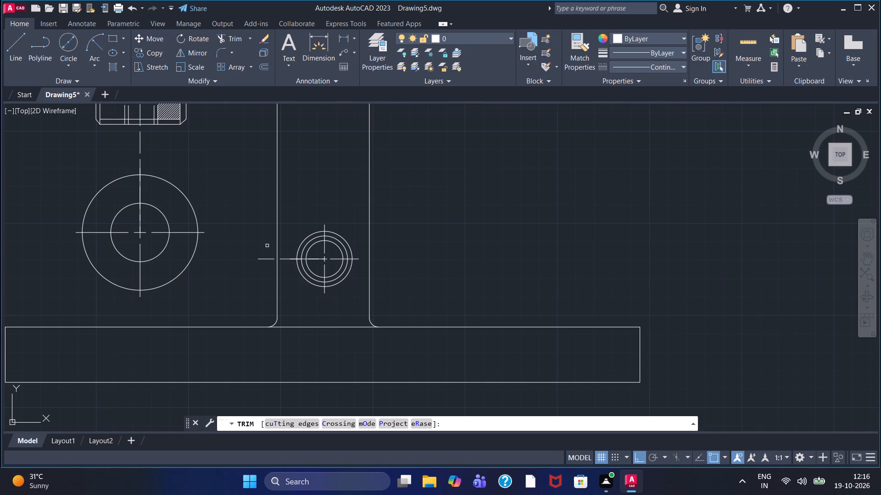
pyautogui.click(266, 258)
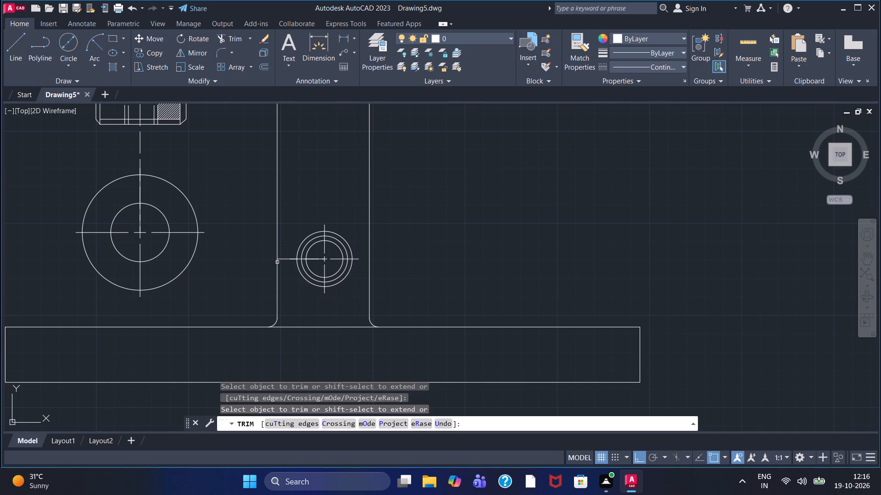
pyautogui.click(284, 258)
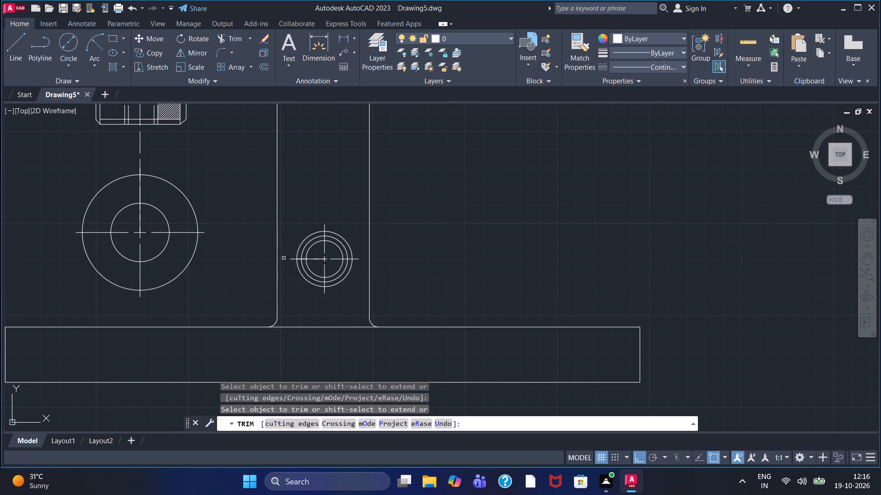
# Draw a horizontal line about 72 long across the column above the circles, extending slightly beyond both sides.
pyautogui.scroll(1, 375, 229)
pyautogui.scroll(-1, 375, 229)
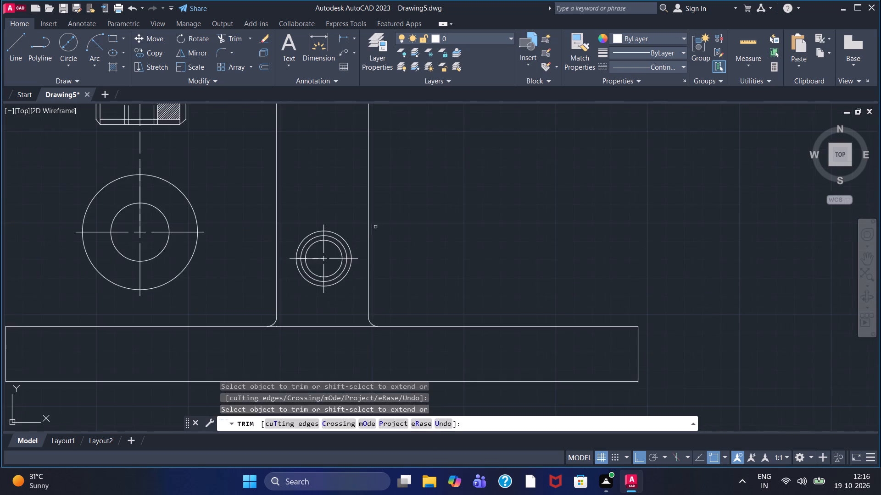
pyautogui.moveTo(359, 209); pyautogui.dragTo(306, 229, button='middle')
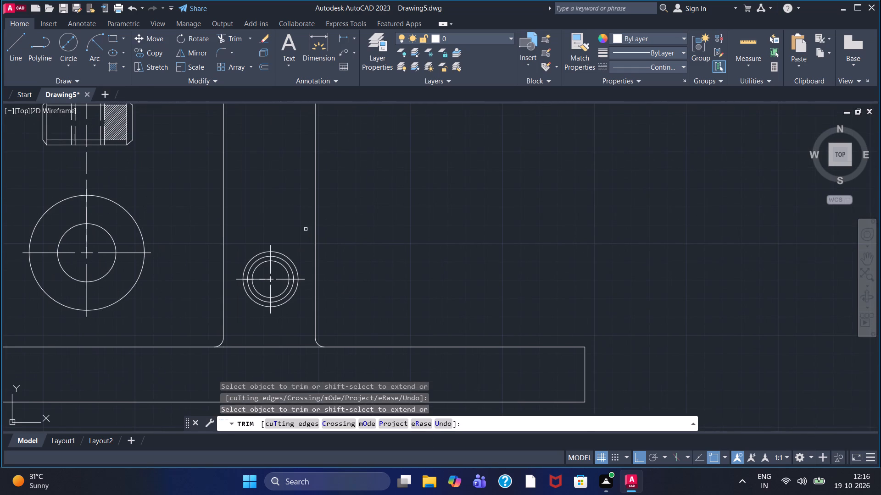
pyautogui.scroll(-1, 292, 220)
pyautogui.moveTo(289, 208); pyautogui.dragTo(289, 289, button='middle')
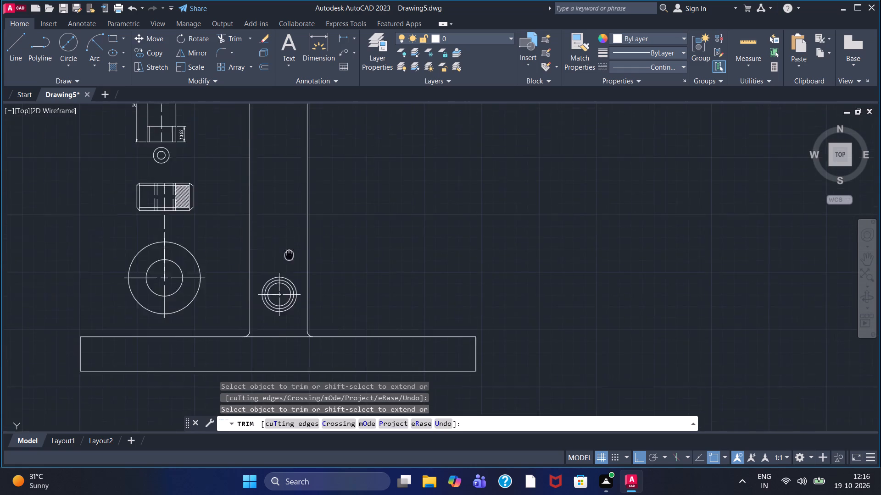
pyautogui.moveTo(289, 289); pyautogui.dragTo(288, 294, button='middle')
pyautogui.scroll(1, 262, 232)
pyautogui.click(11, 45)
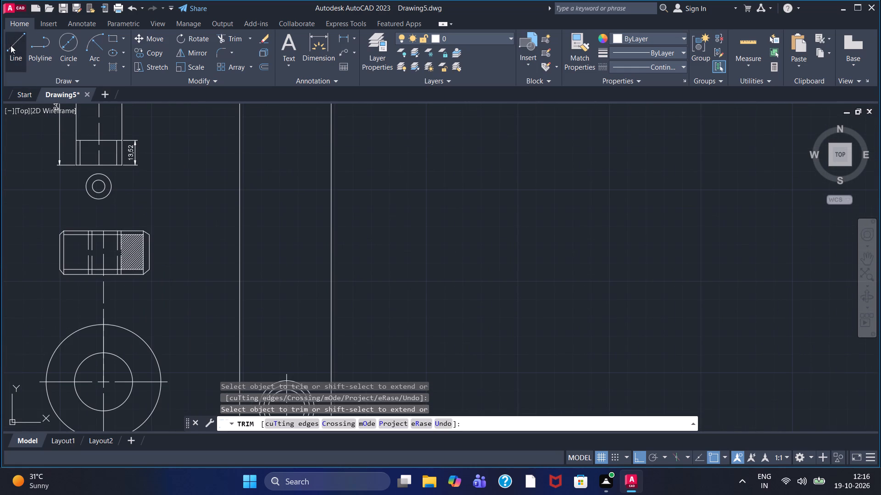
pyautogui.doubleClick(219, 236)
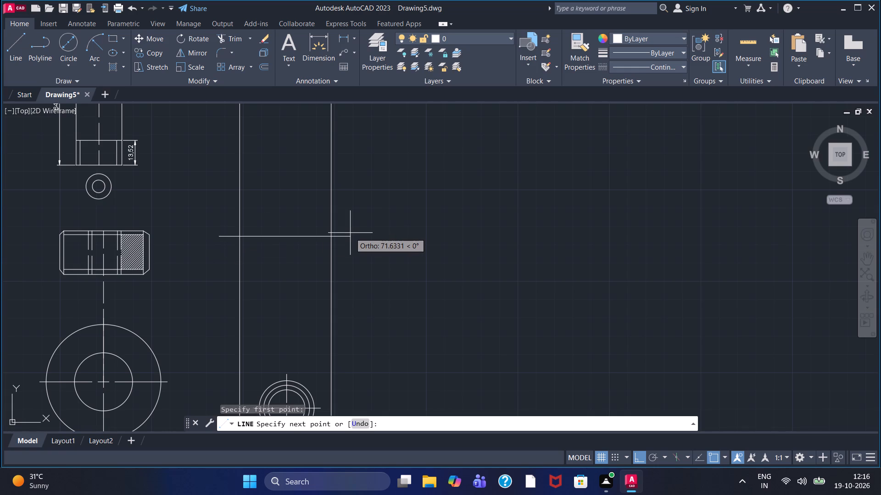
pyautogui.click(350, 233)
pyautogui.rightClick(356, 224)
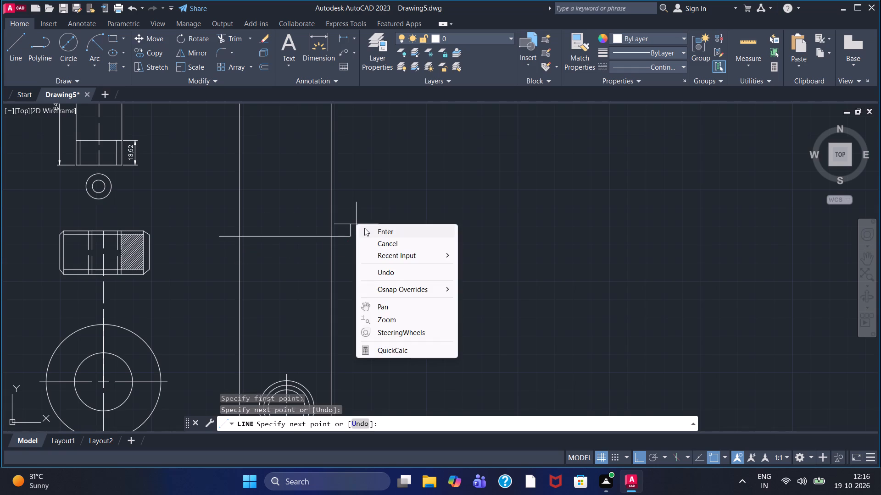
pyautogui.click(364, 228)
# Change the new horizontal line across the column to the dashed ACAD_ISO02W100 linetype.
pyautogui.click(294, 238)
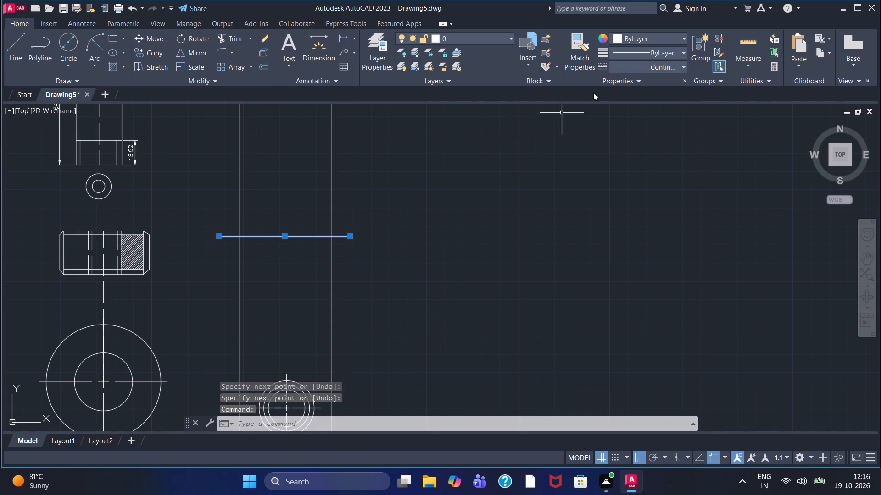
pyautogui.click(645, 67)
pyautogui.click(652, 108)
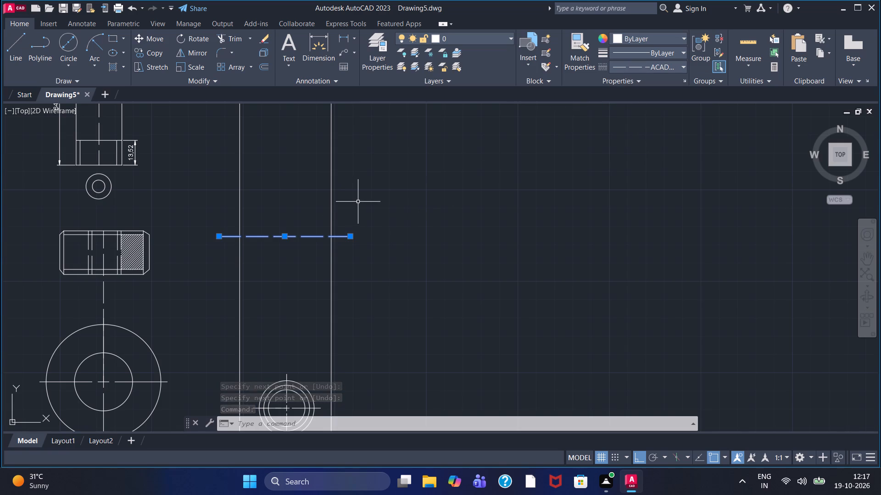
pyautogui.press('Escape')
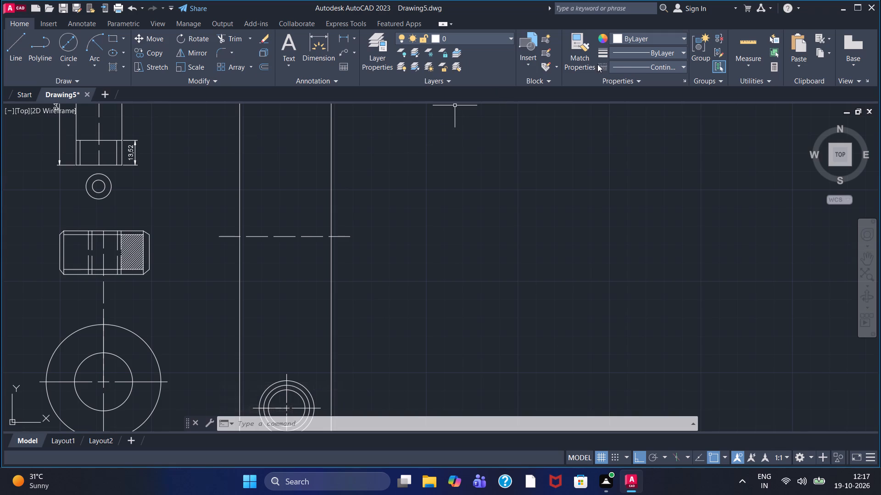
# Offset the dashed line once above and once below with the Through option, entering 10 for each copy.
pyautogui.click(265, 67)
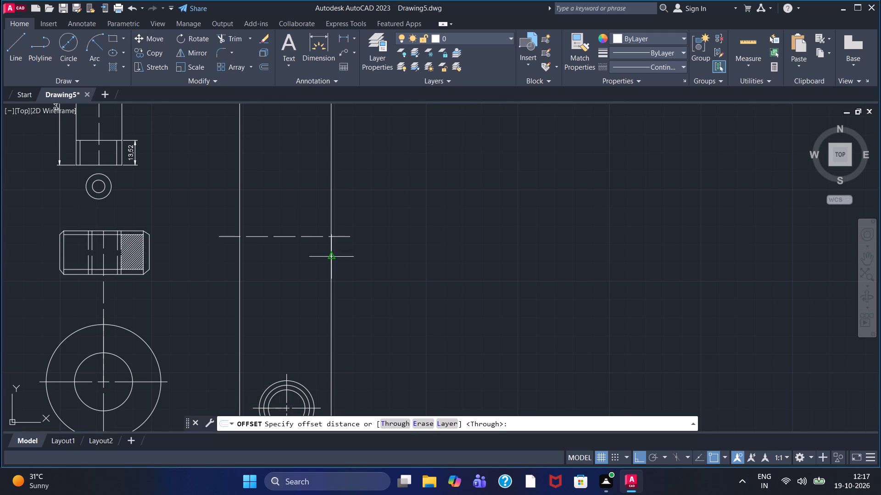
pyautogui.click(395, 423)
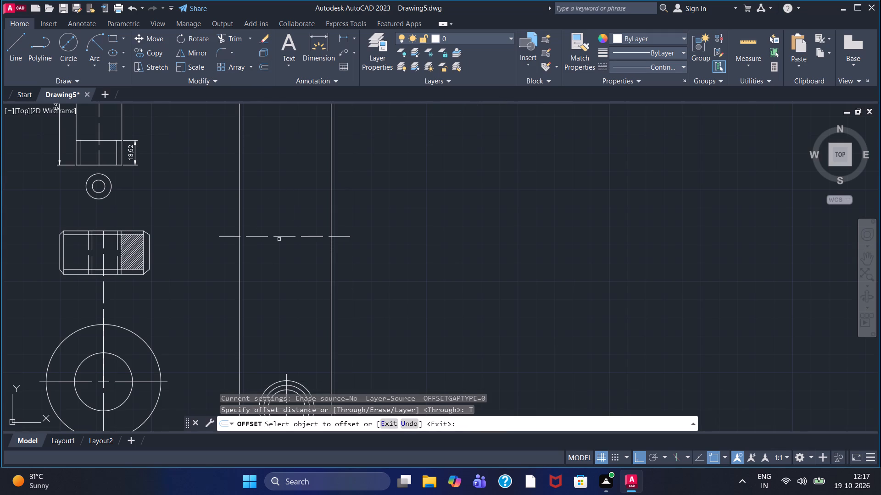
pyautogui.click(282, 237)
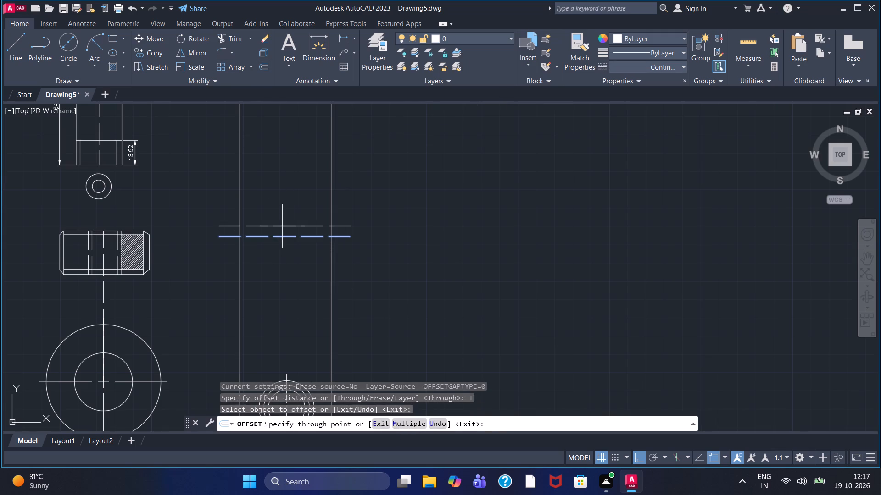
pyautogui.write('10')
pyautogui.press('Return')
pyautogui.click(276, 235)
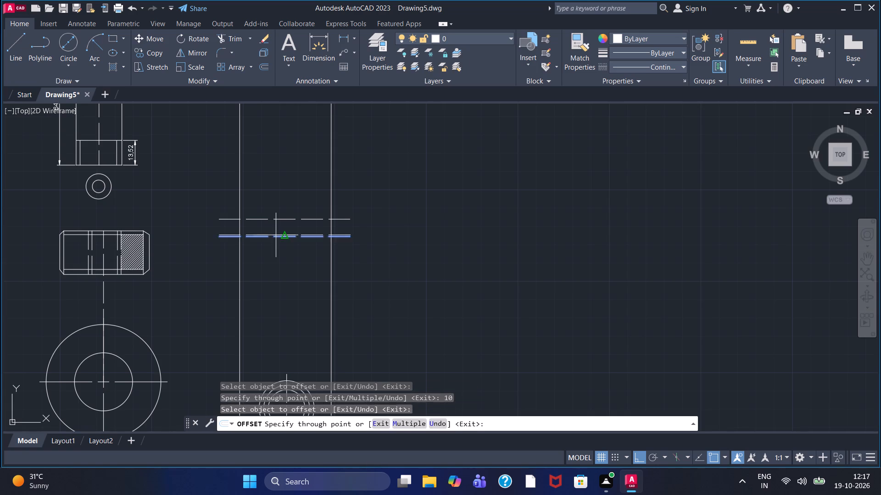
pyautogui.write('10')
pyautogui.press('Return')
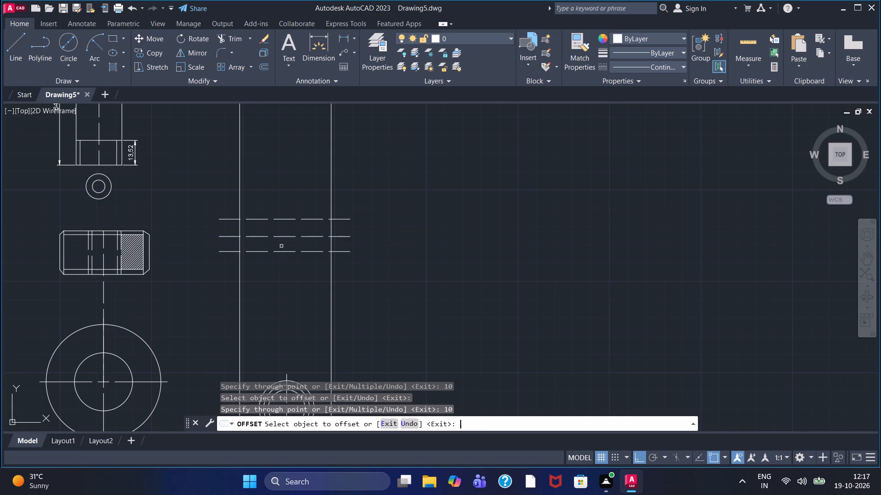
# Trim the ends of the three dashed lines that extend beyond the column's left and right sides.
pyautogui.click(222, 33)
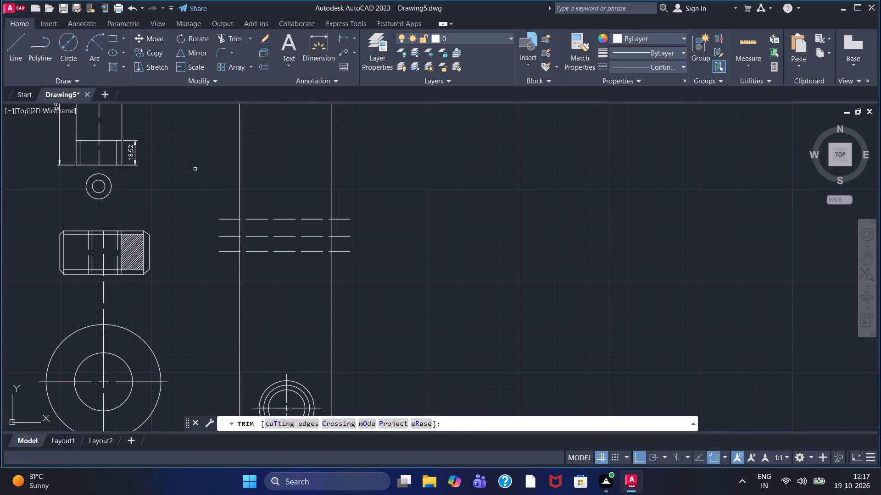
pyautogui.click(226, 219)
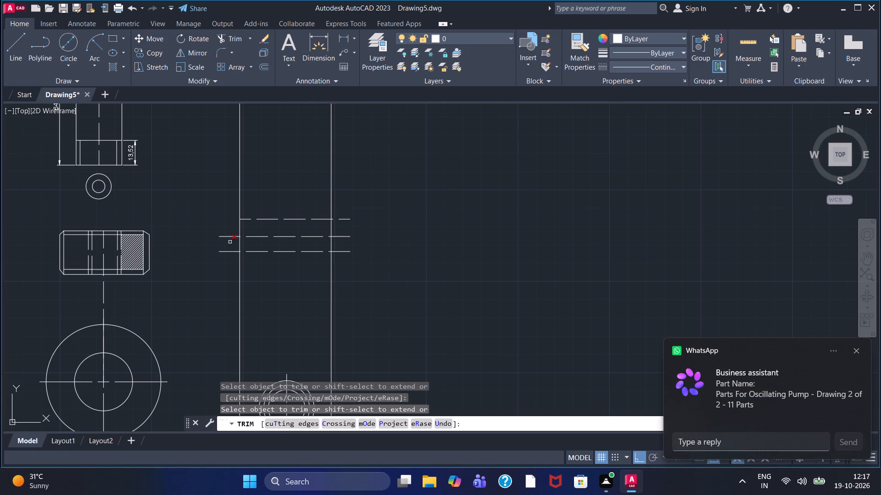
pyautogui.doubleClick(229, 238)
pyautogui.doubleClick(229, 251)
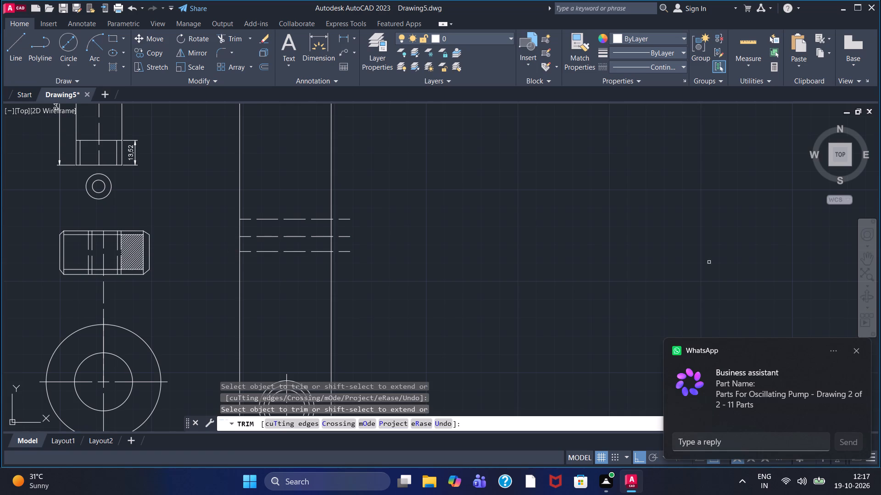
pyautogui.click(857, 351)
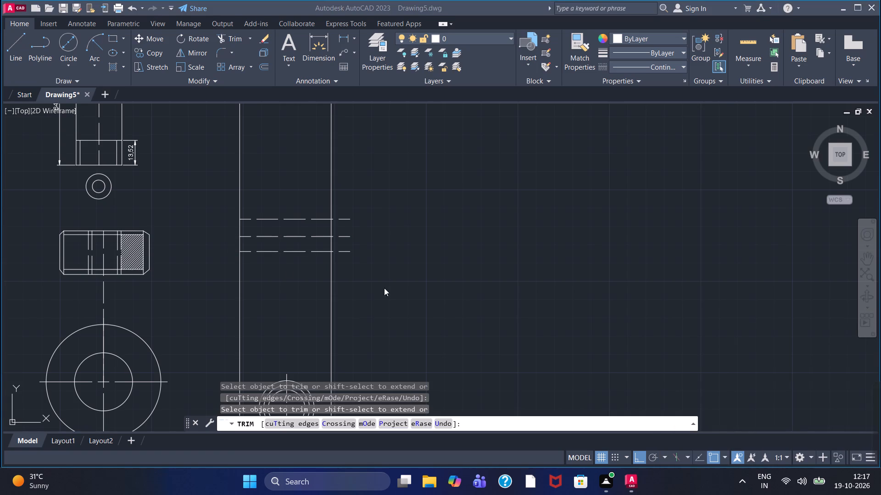
pyautogui.click(348, 219)
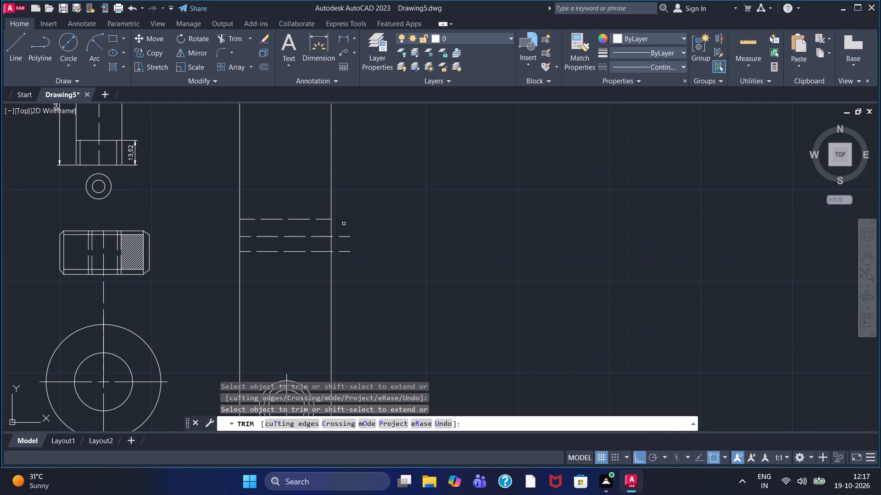
pyautogui.click(346, 236)
pyautogui.click(346, 251)
# Offset the column's top edge downward in succession with the Through option, adding four horizontal lines above the three dashed lines.
pyautogui.scroll(1, 268, 211)
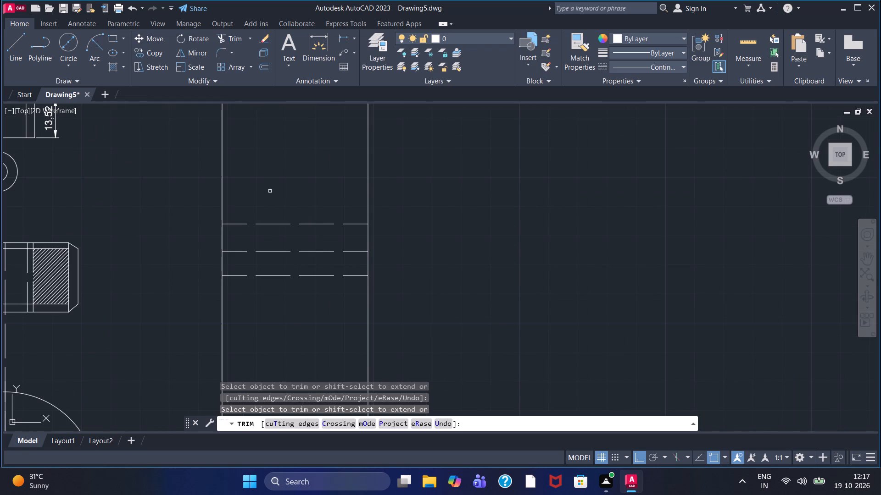
pyautogui.moveTo(273, 180); pyautogui.dragTo(276, 226, button='middle')
pyautogui.scroll(-2, 273, 213)
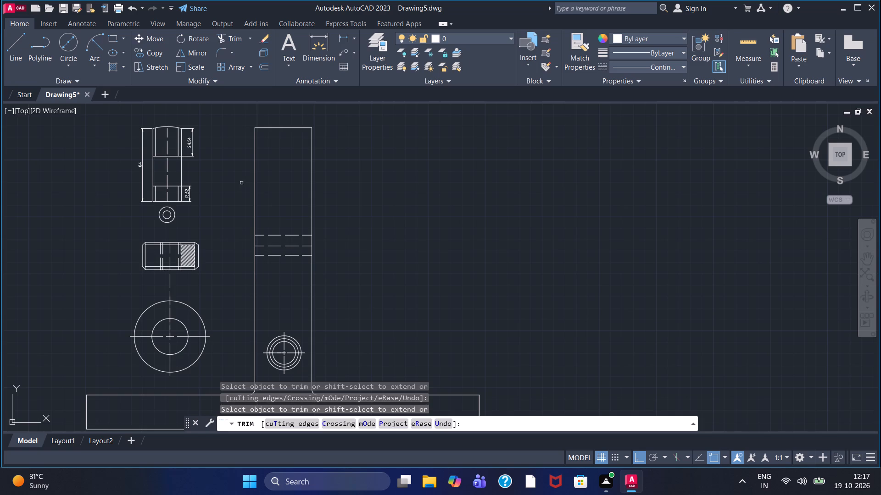
pyautogui.click(14, 46)
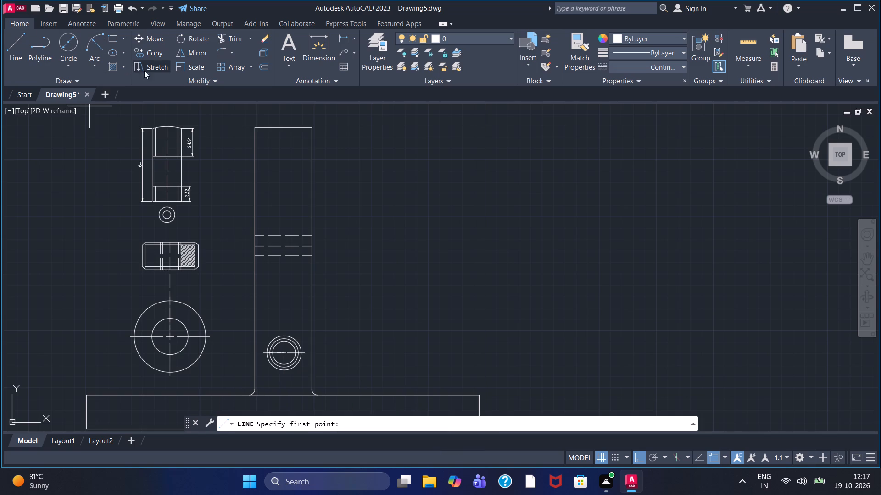
pyautogui.click(260, 62)
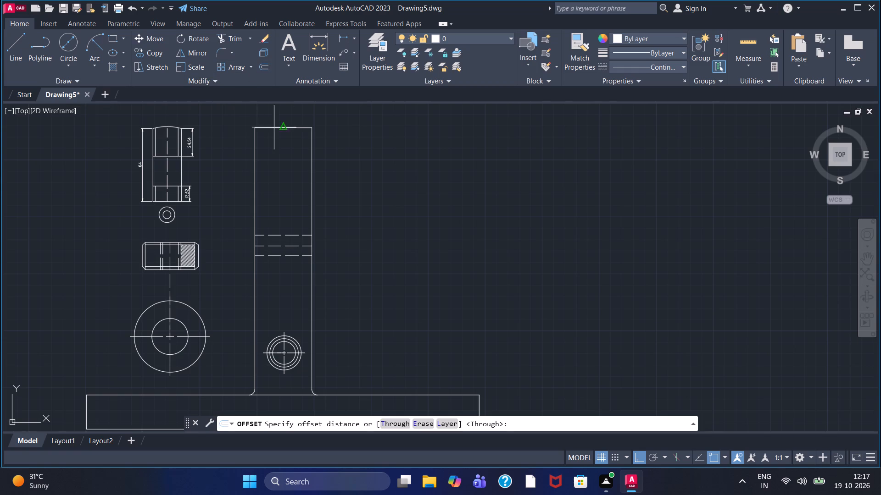
pyautogui.click(392, 421)
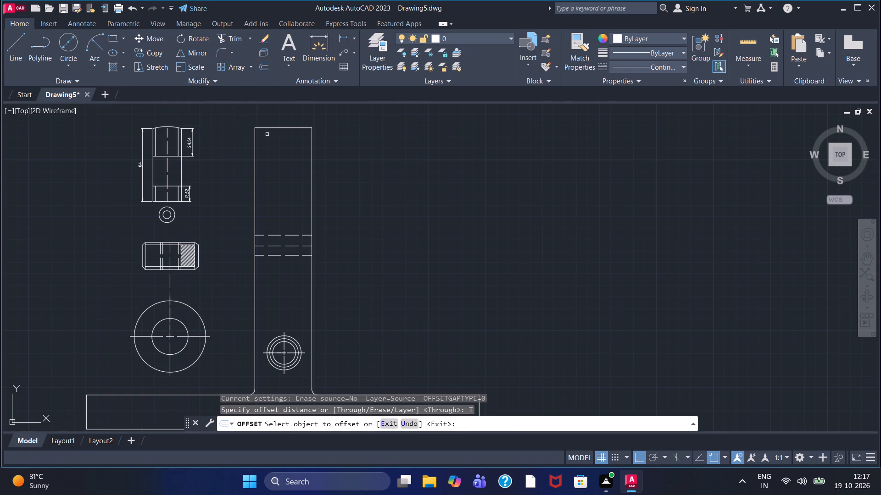
pyautogui.click(277, 127)
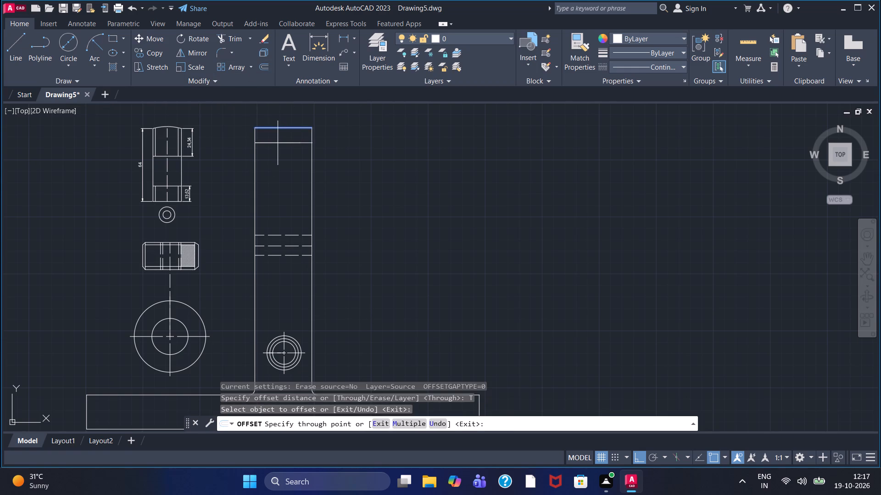
pyautogui.click(277, 147)
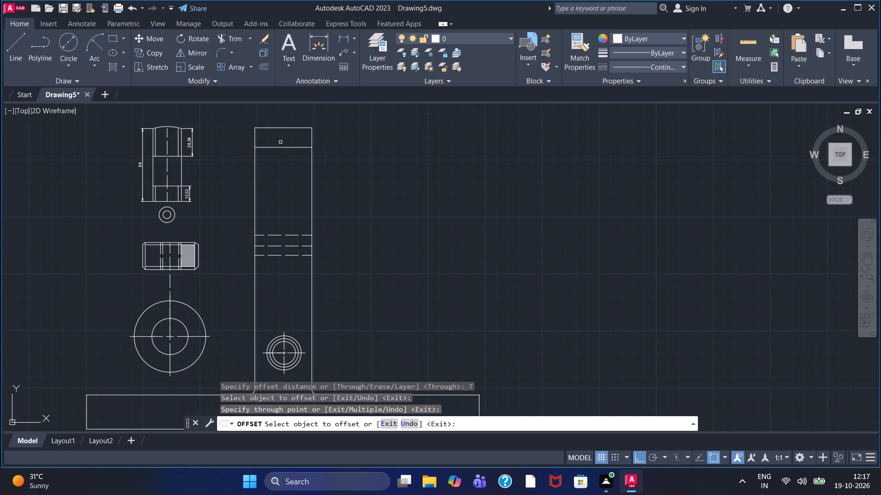
pyautogui.click(280, 148)
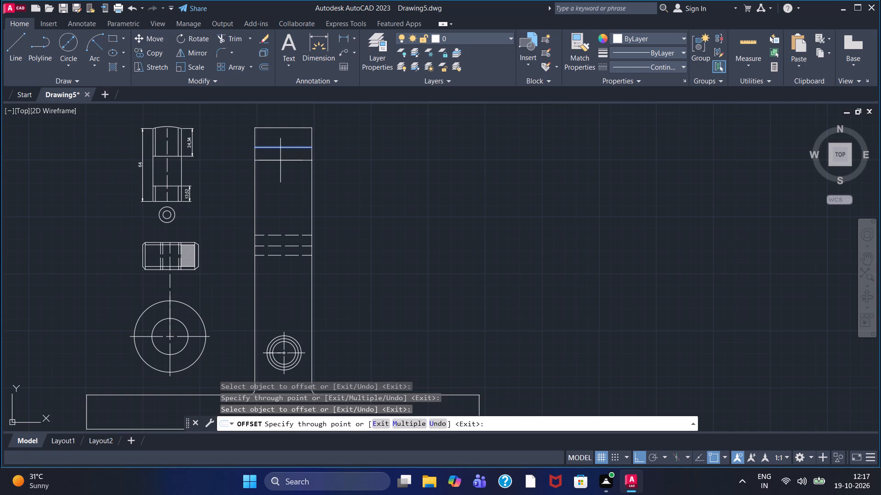
pyautogui.click(280, 162)
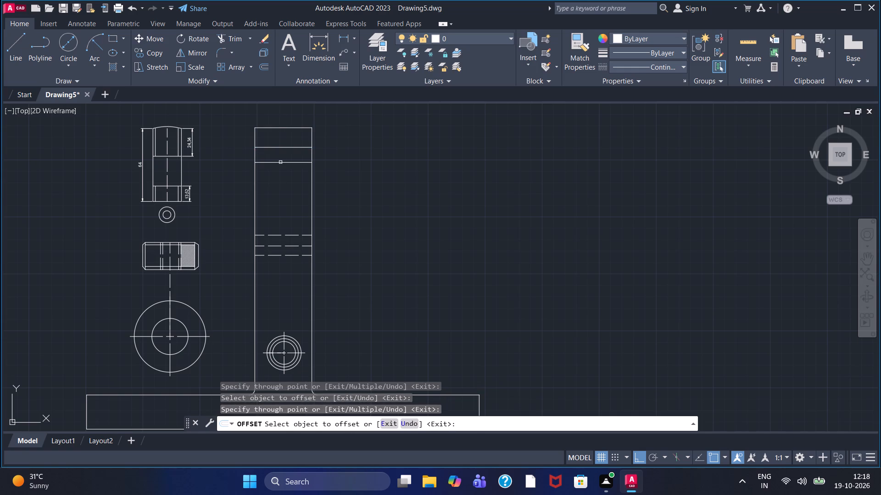
pyautogui.click(281, 162)
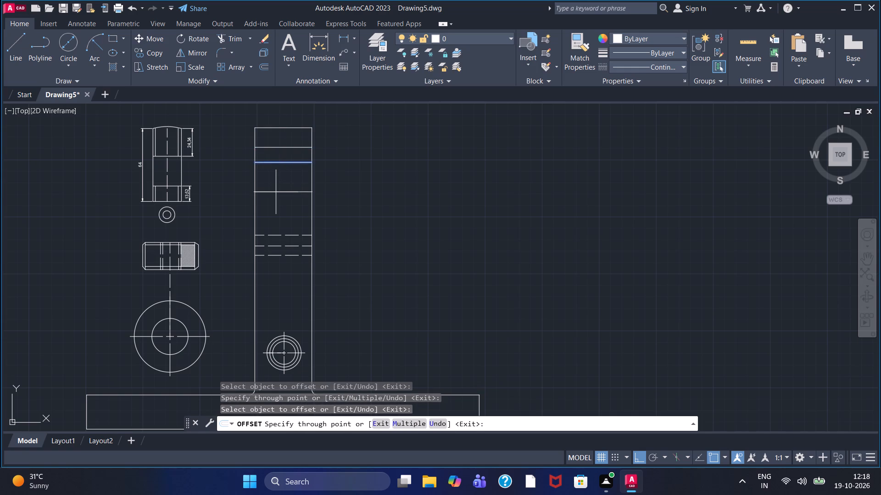
pyautogui.click(276, 196)
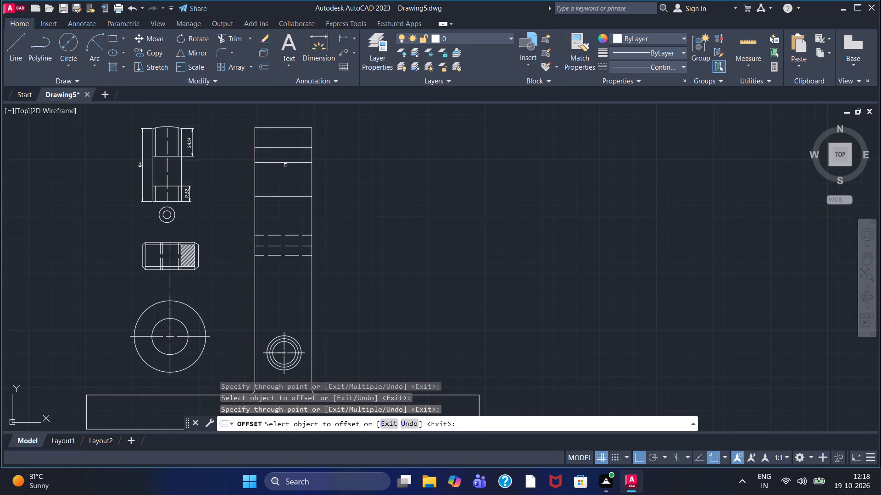
pyautogui.click(288, 161)
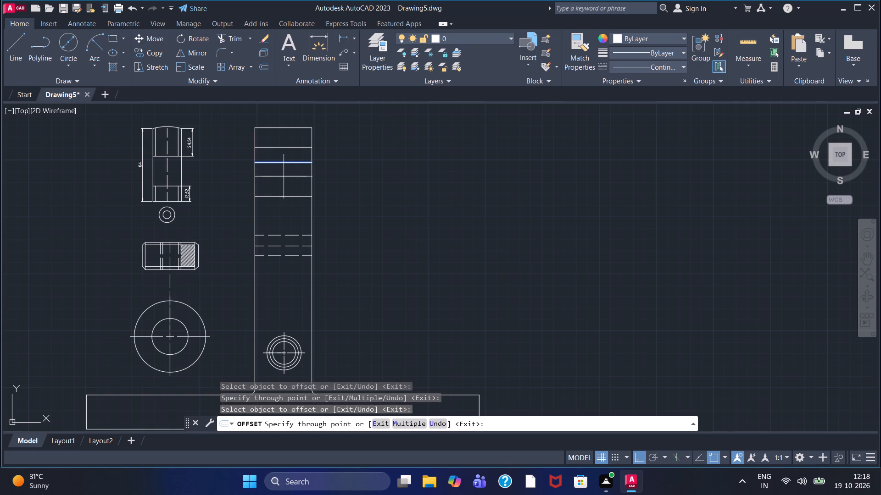
pyautogui.click(284, 180)
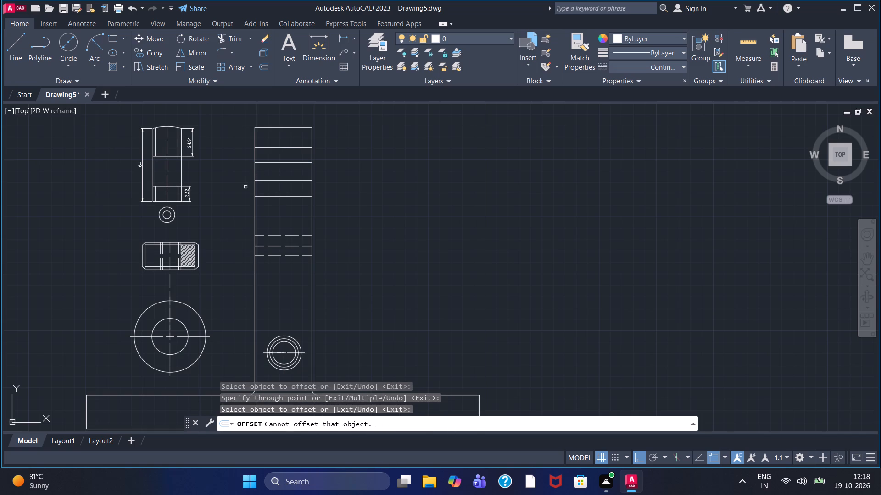
pyautogui.press('Escape')
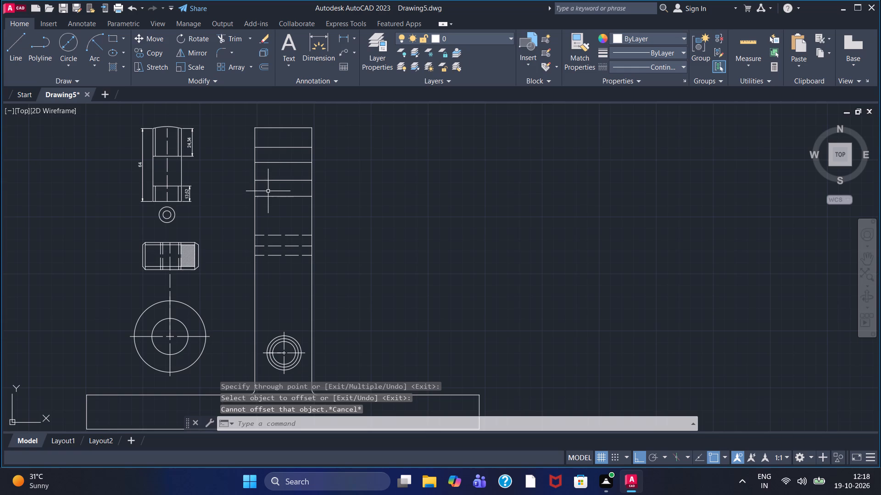
# Change the lowest and the second of the four new column lines to the dashed ACAD_ISO02W100 linetype.
pyautogui.click(272, 195)
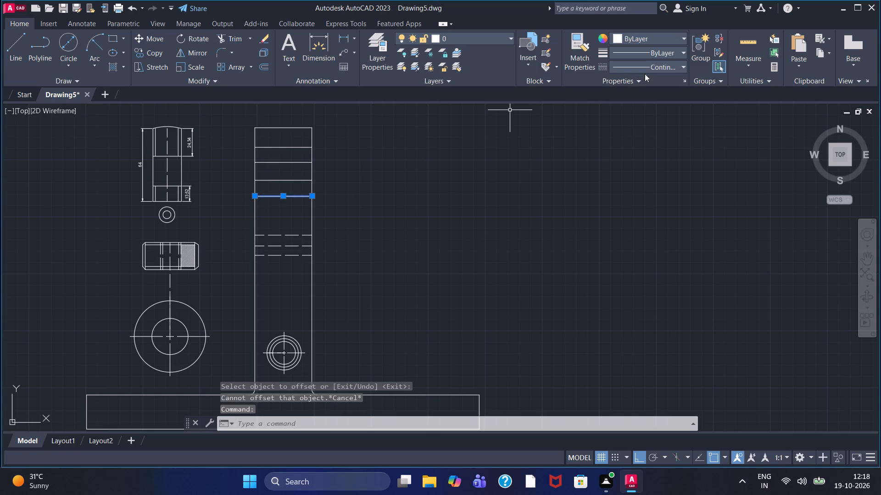
pyautogui.click(648, 68)
pyautogui.click(652, 106)
pyautogui.press('Escape')
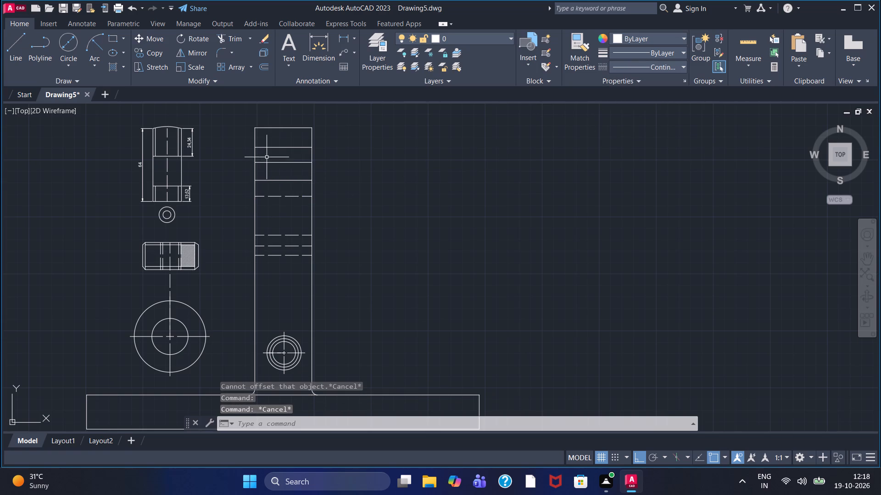
pyautogui.click(270, 162)
pyautogui.doubleClick(636, 64)
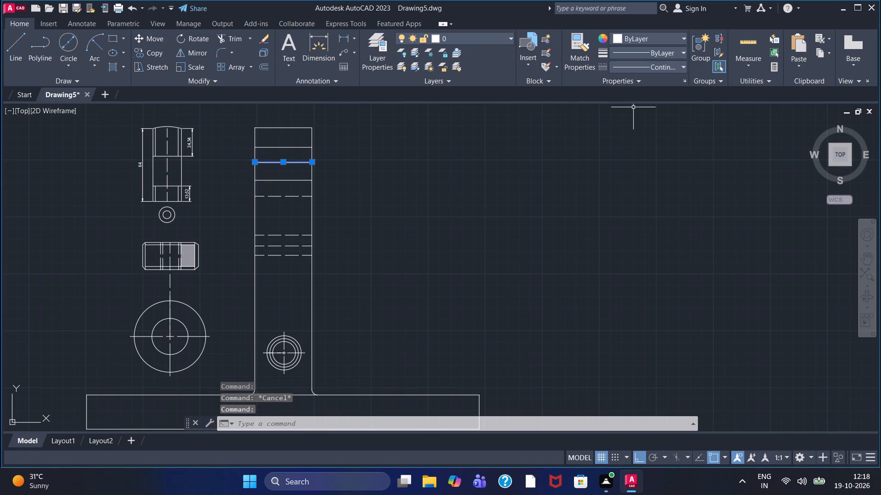
pyautogui.click(641, 71)
pyautogui.doubleClick(642, 103)
pyautogui.press('Escape')
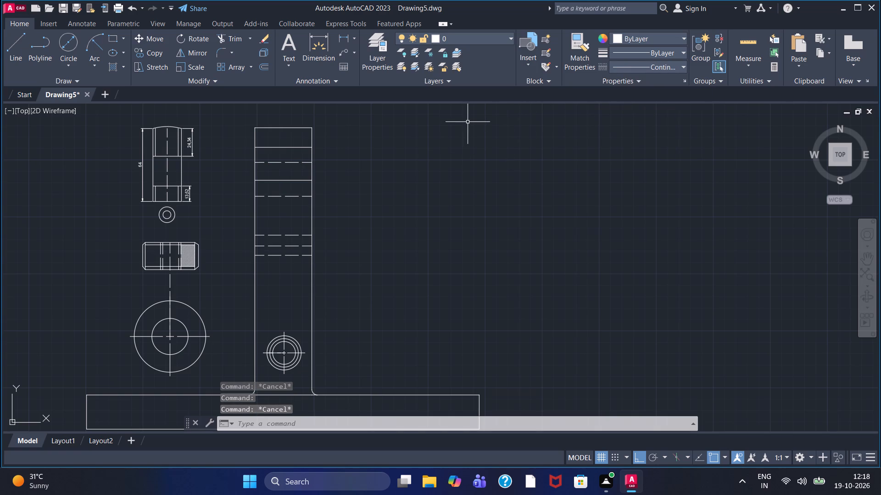
# Change the solid line between the two upper dashed column lines to the center linetype.
pyautogui.click(659, 65)
pyautogui.press('Escape')
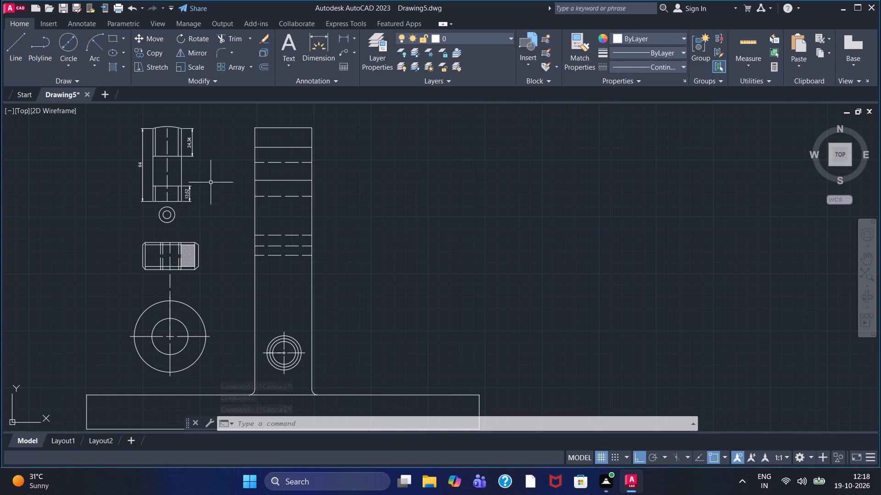
pyautogui.doubleClick(279, 180)
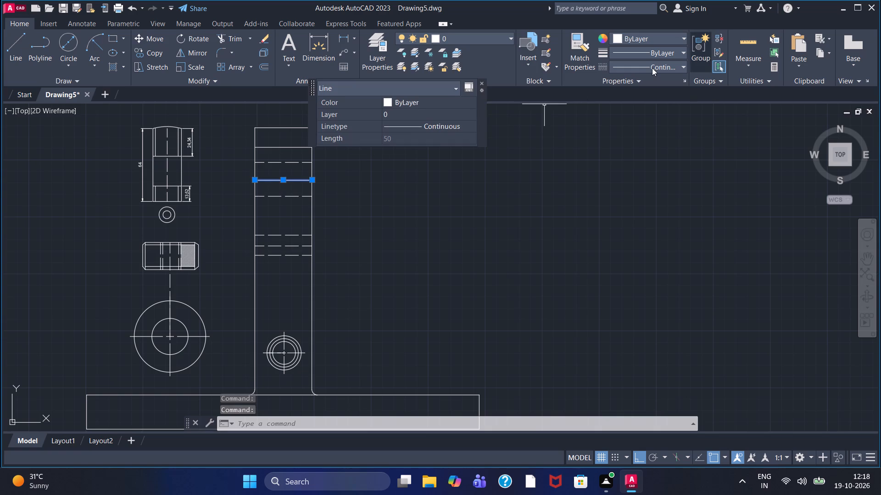
pyautogui.click(652, 68)
pyautogui.click(658, 119)
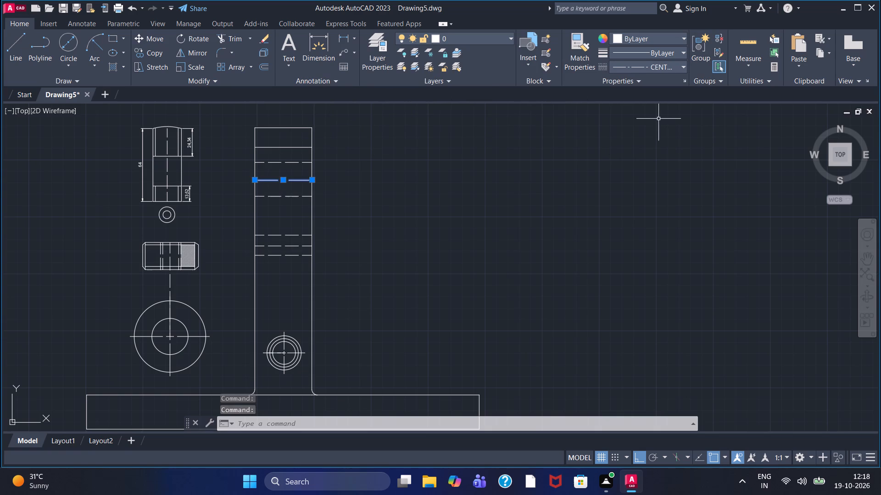
pyautogui.press('Escape')
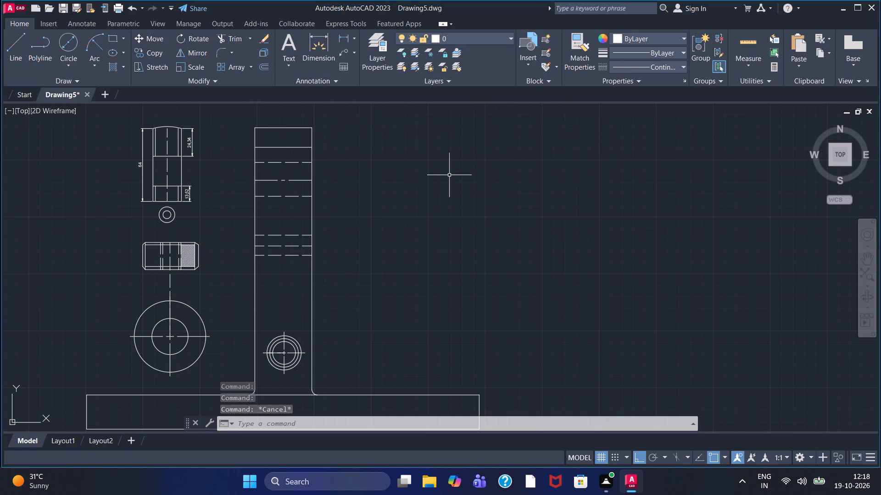
# Add a horizontal linear dimension for the chamfered hatched view's overall width, placed above the view.
pyautogui.scroll(-1, 423, 244)
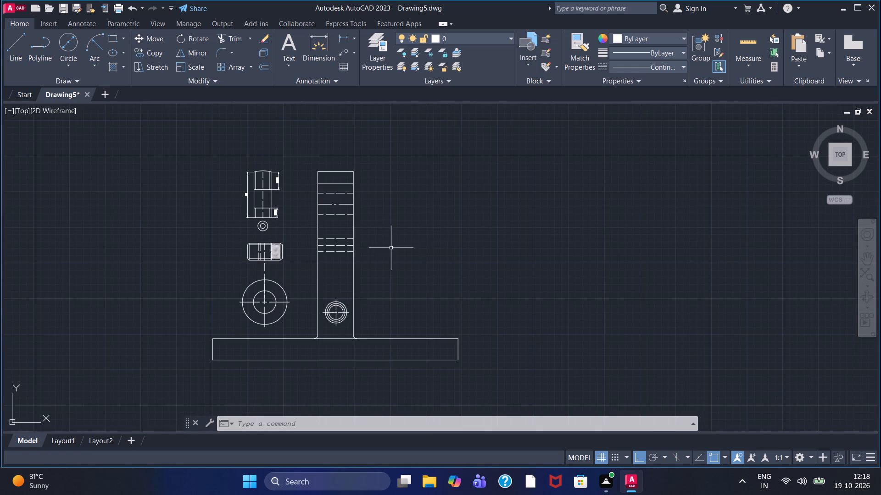
pyautogui.moveTo(380, 242); pyautogui.dragTo(327, 235, button='middle')
pyautogui.scroll(1, 264, 219)
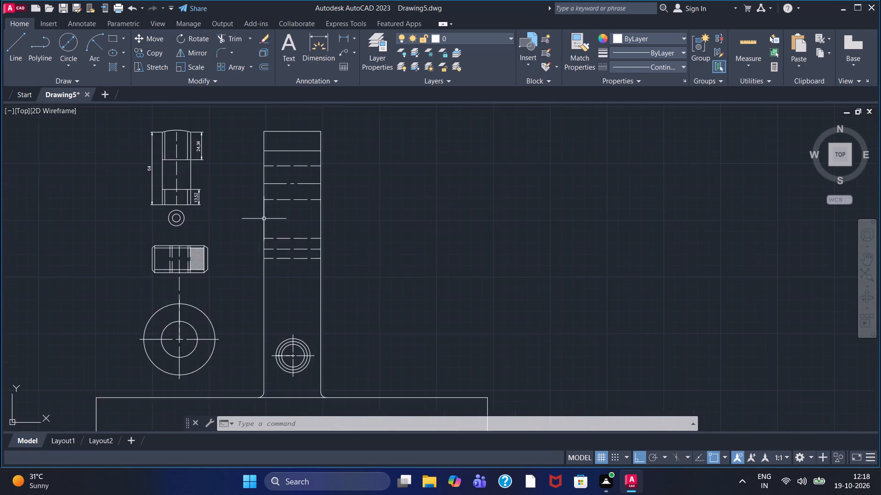
pyautogui.scroll(1, 264, 219)
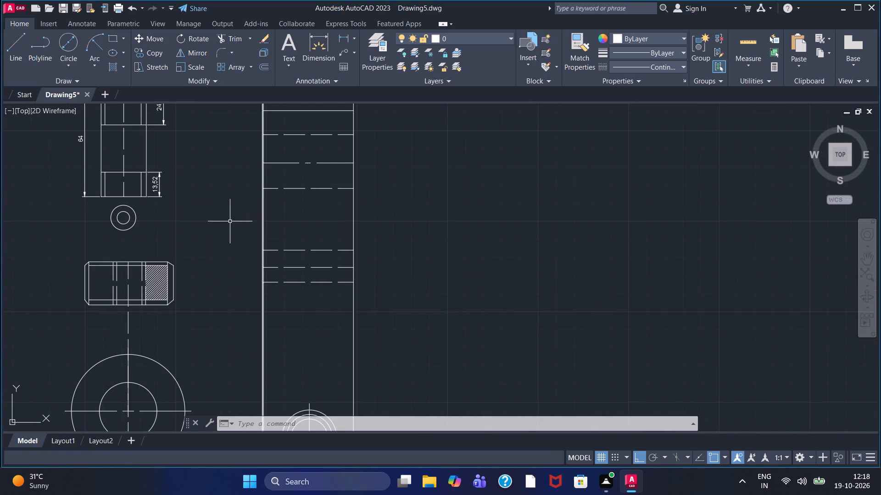
pyautogui.moveTo(143, 249); pyautogui.dragTo(198, 258, button='middle')
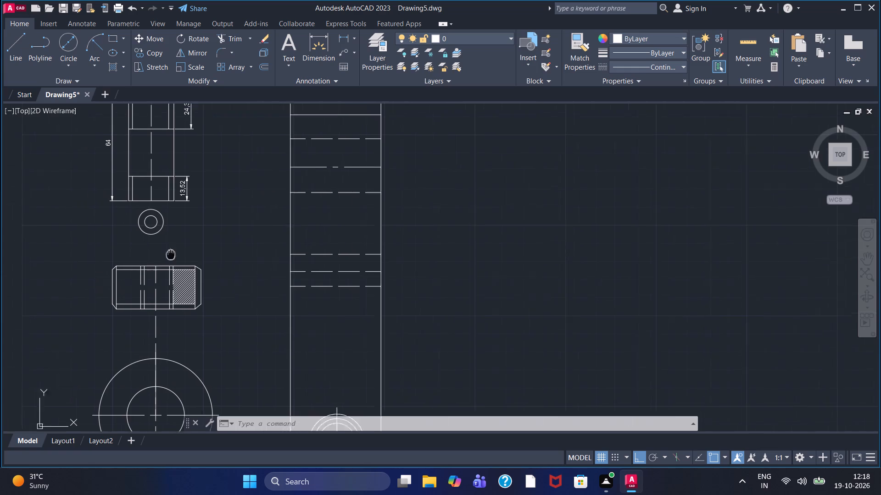
pyautogui.moveTo(198, 258); pyautogui.dragTo(215, 258, button='middle')
pyautogui.scroll(-1, 216, 256)
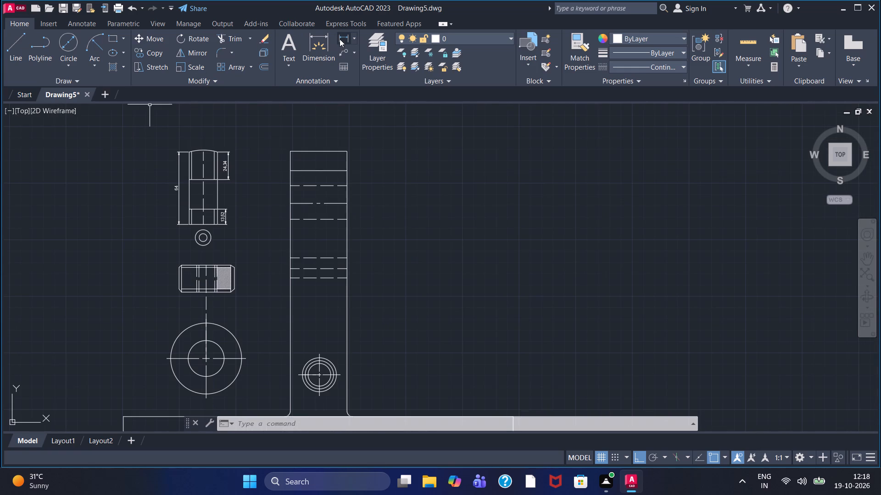
pyautogui.click(340, 39)
pyautogui.scroll(3, 175, 280)
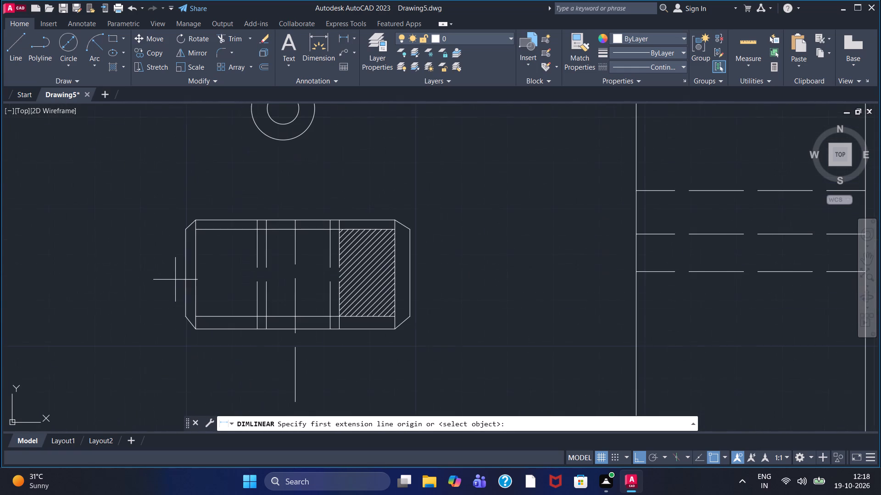
pyautogui.click(187, 231)
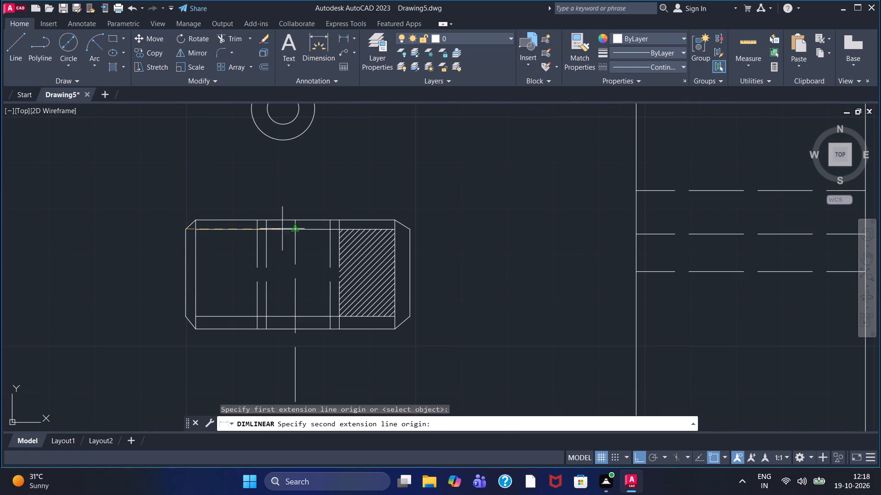
pyautogui.click(407, 232)
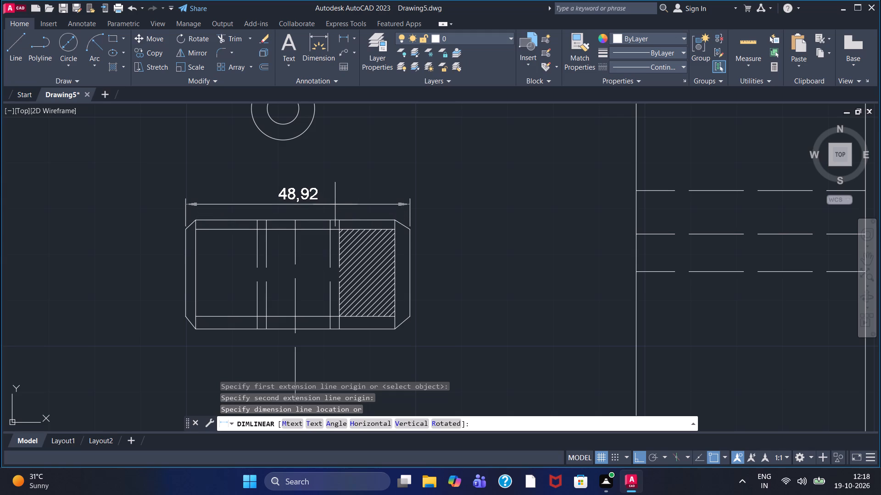
pyautogui.click(329, 184)
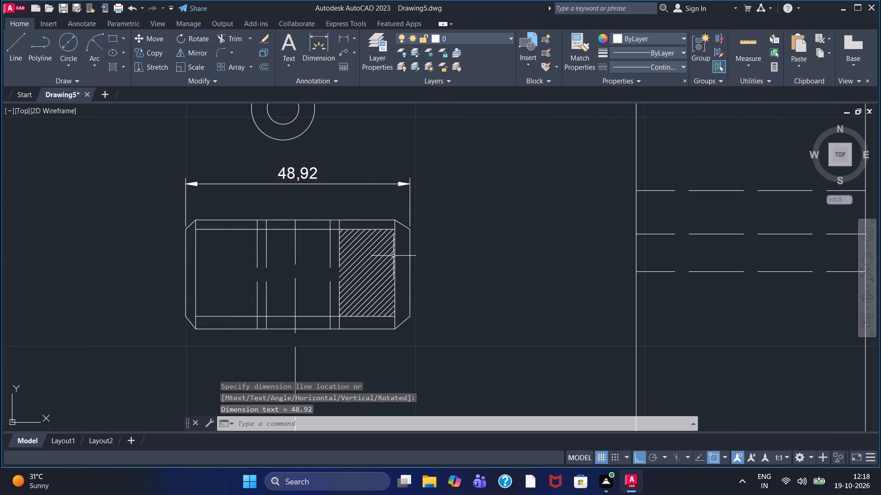
# Add vertical linear dimensions to the chamfered hatched view: overall height on its right side and straight left edge height on its left side.
pyautogui.click(343, 35)
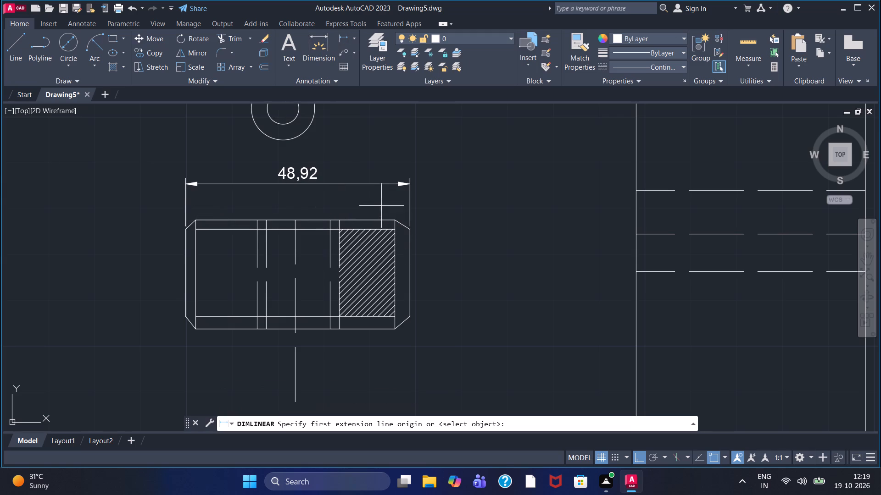
pyautogui.click(398, 221)
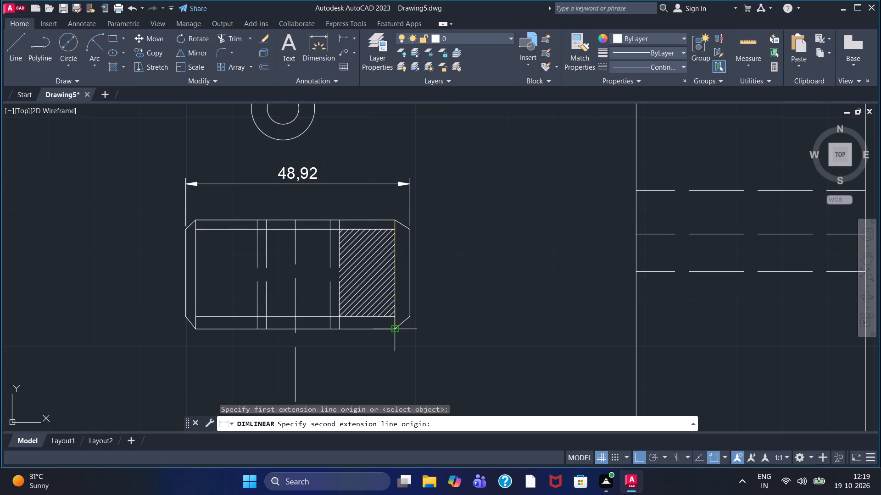
pyautogui.click(396, 331)
pyautogui.click(459, 296)
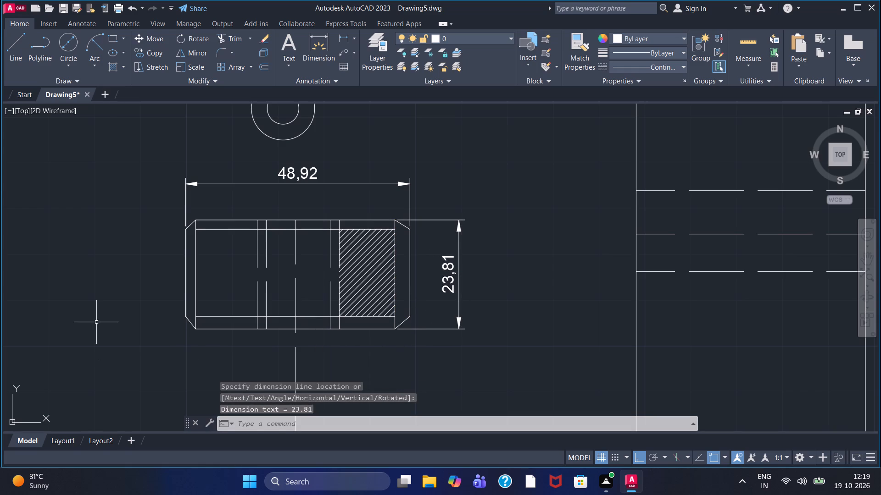
pyautogui.click(338, 39)
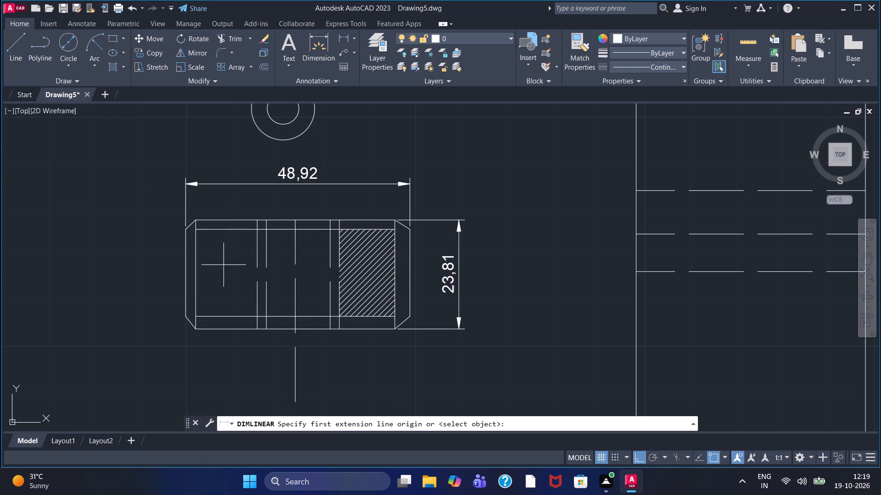
pyautogui.click(182, 230)
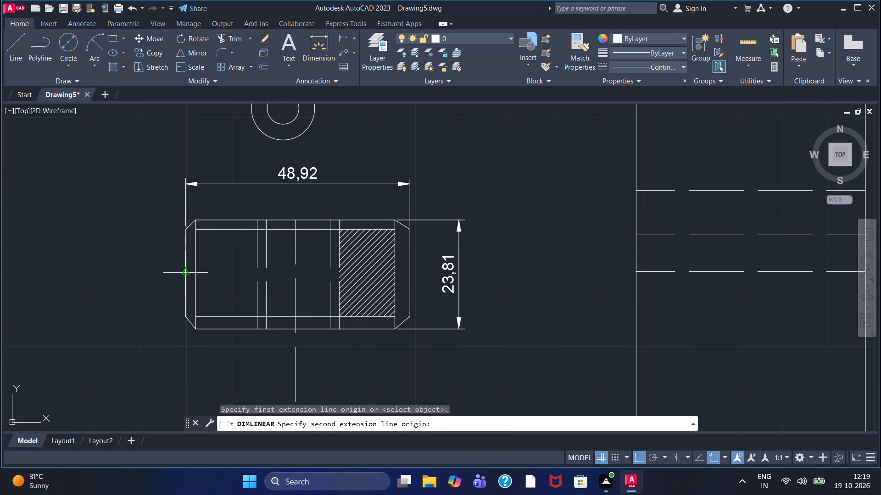
pyautogui.click(184, 316)
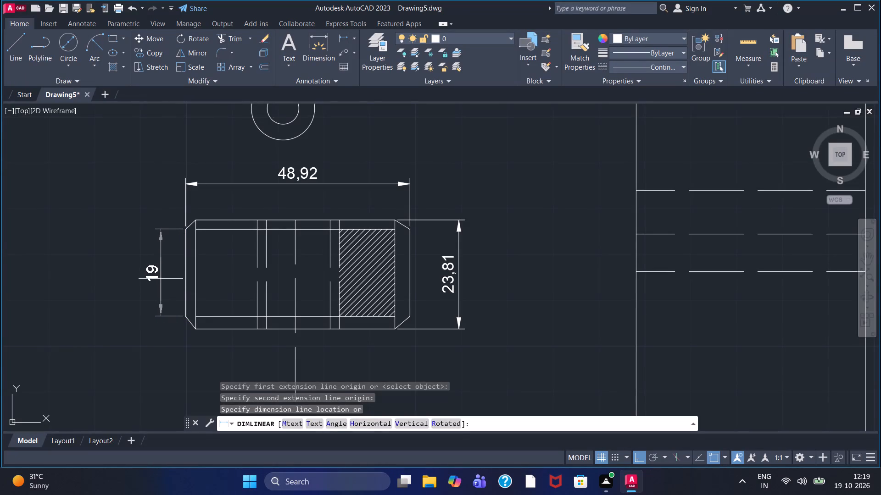
pyautogui.click(159, 278)
# Add a diameter dimension to the large outer circle below the chamfered hatched view, placed outside its upper left.
pyautogui.scroll(-1, 395, 347)
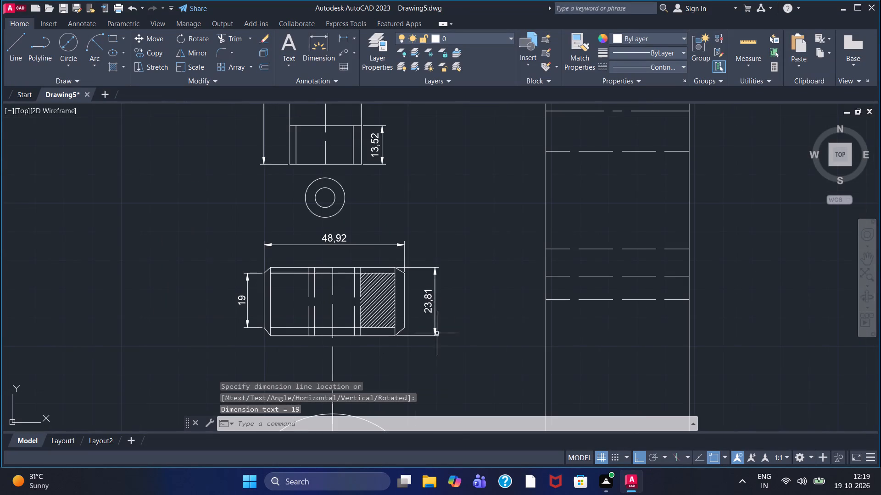
pyautogui.moveTo(463, 335); pyautogui.dragTo(280, 306, button='middle')
pyautogui.scroll(-1, 285, 299)
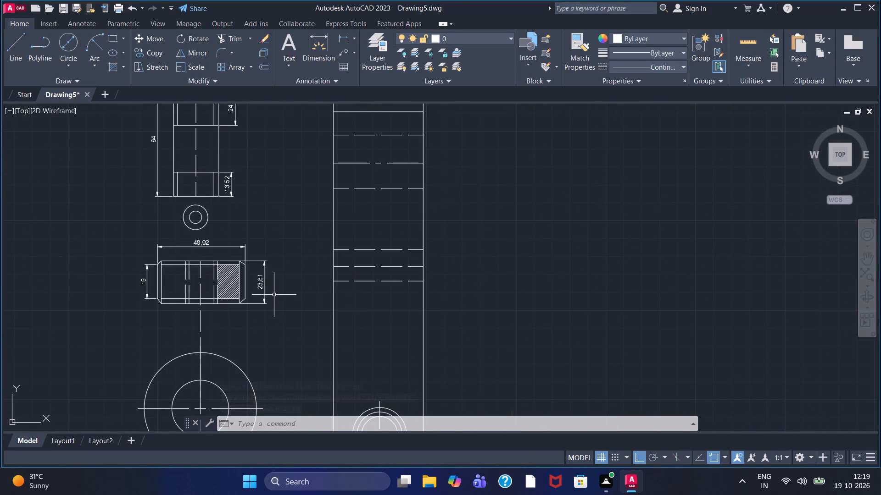
pyautogui.moveTo(172, 358); pyautogui.dragTo(180, 292, button='middle')
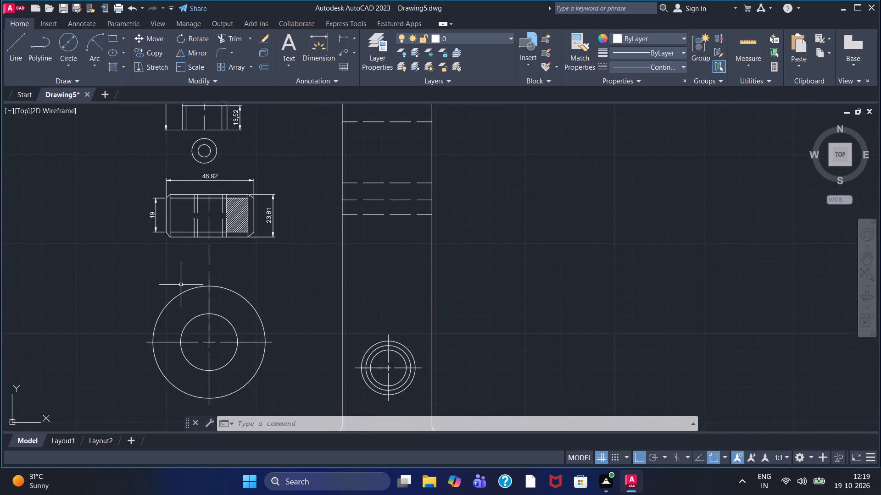
pyautogui.click(351, 40)
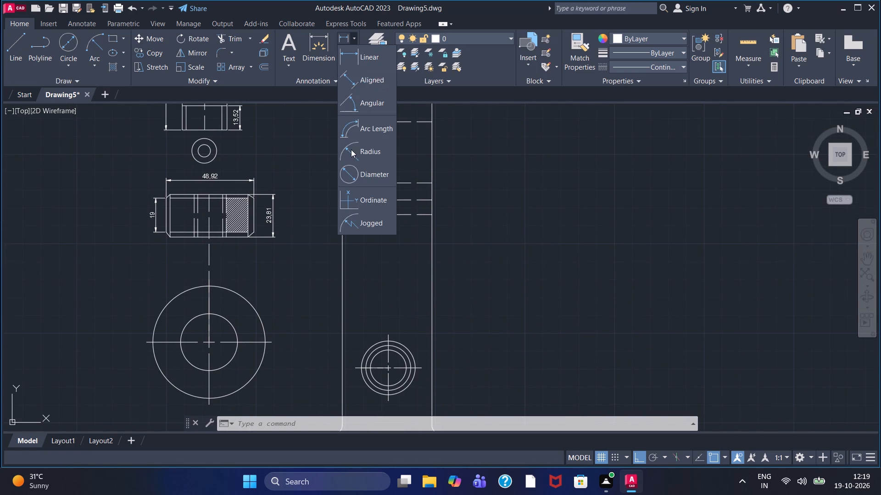
pyautogui.click(357, 175)
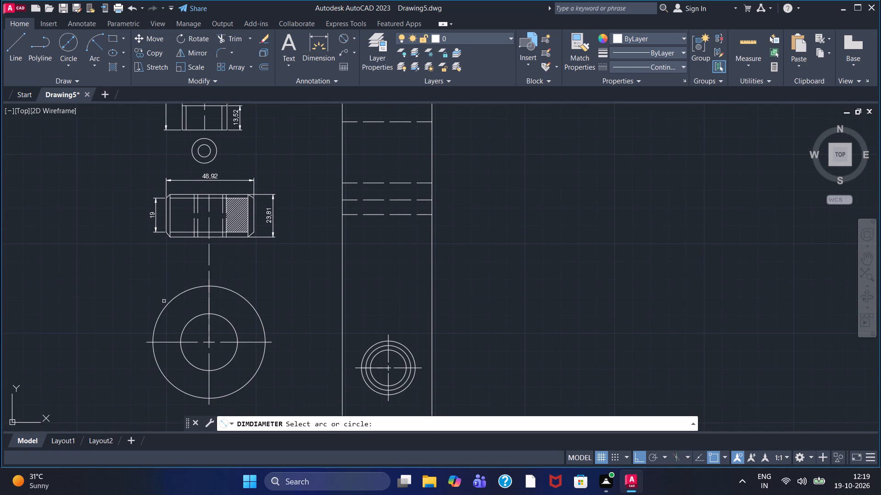
pyautogui.click(167, 304)
pyautogui.click(122, 314)
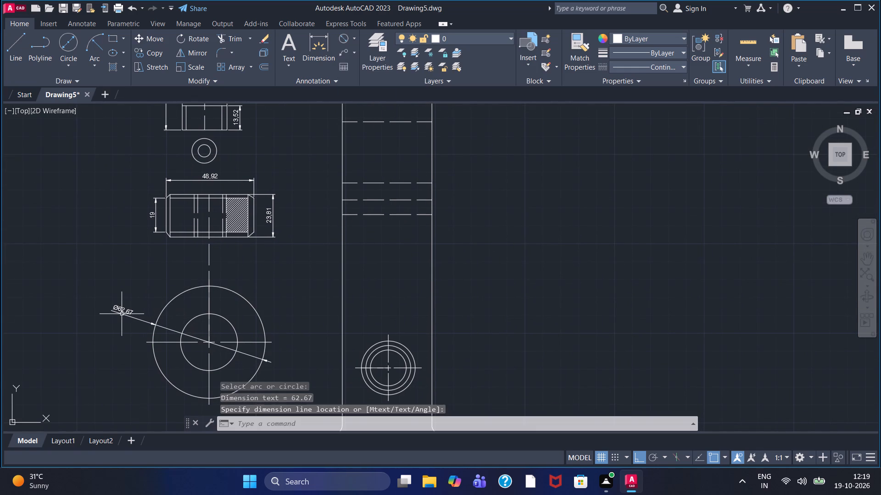
# Add a vertical linear dimension from the column's top right corner to its horizontal center line, placed right of the column.
pyautogui.scroll(-1, 122, 314)
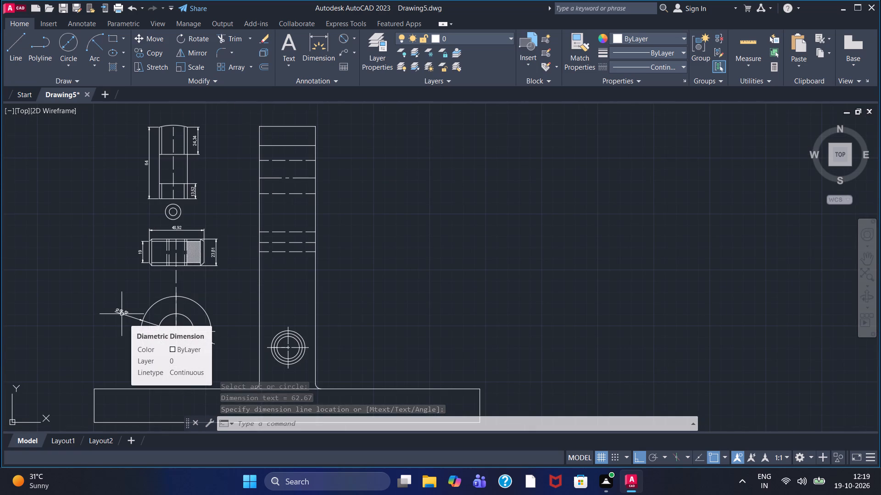
pyautogui.click(354, 35)
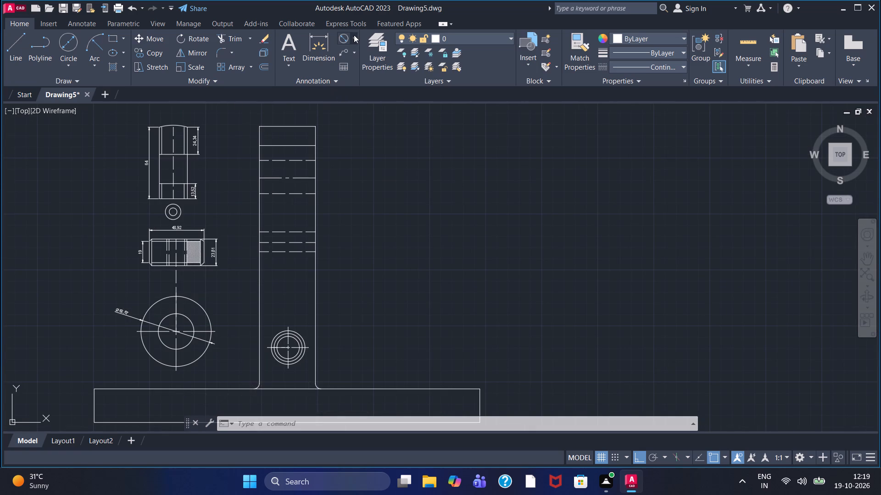
pyautogui.click(362, 59)
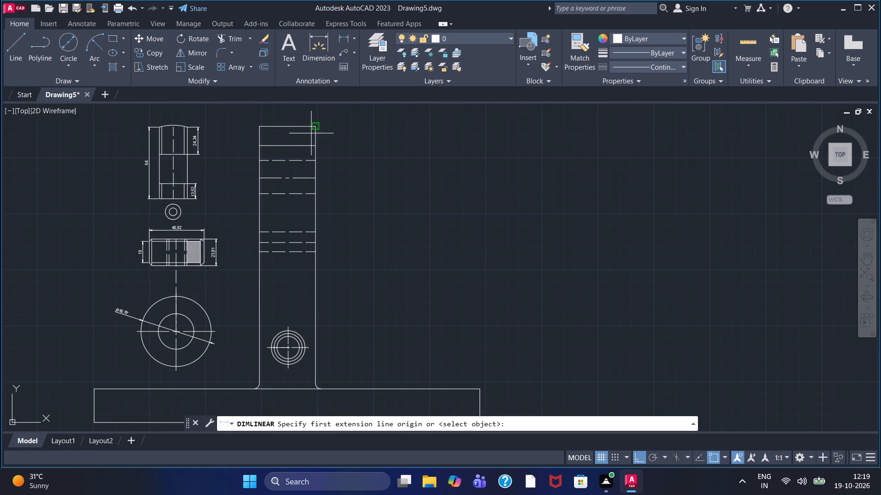
pyautogui.click(313, 129)
pyautogui.click(317, 176)
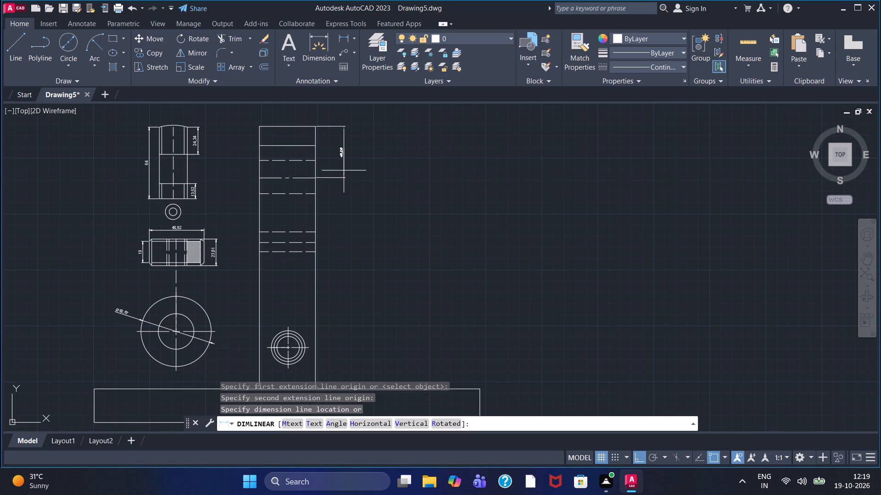
pyautogui.click(348, 171)
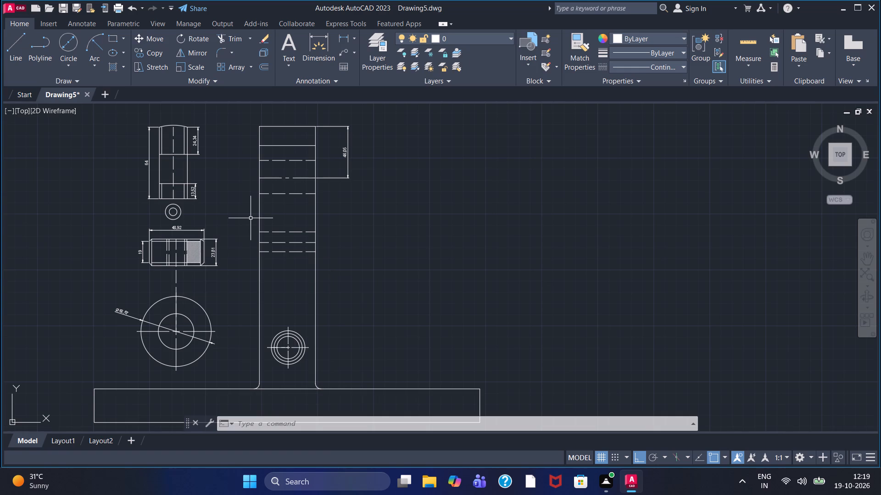
# Add a vertical linear dimension from the column's center line to the middle of the three lowest dashed lines, right of the column.
pyautogui.click(346, 37)
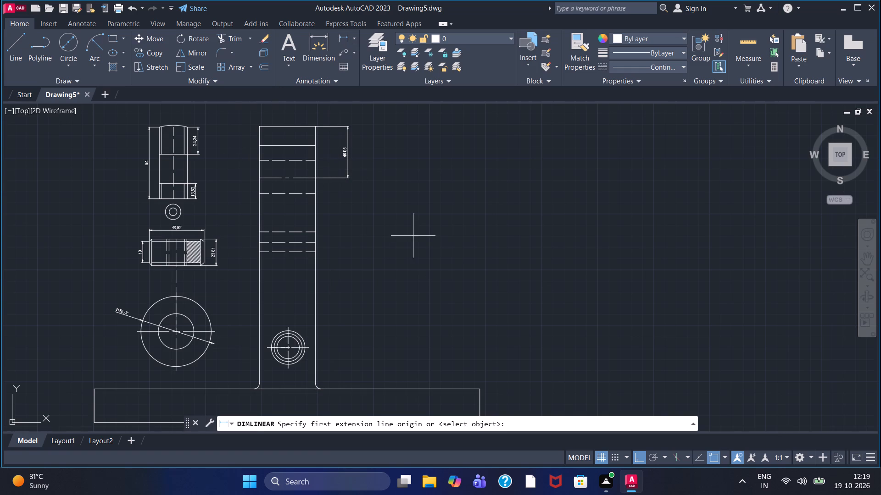
pyautogui.click(315, 180)
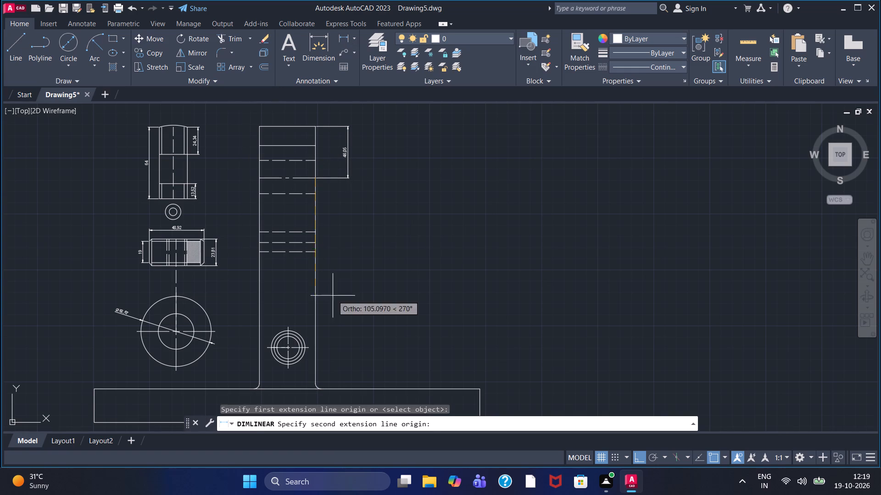
pyautogui.click(318, 244)
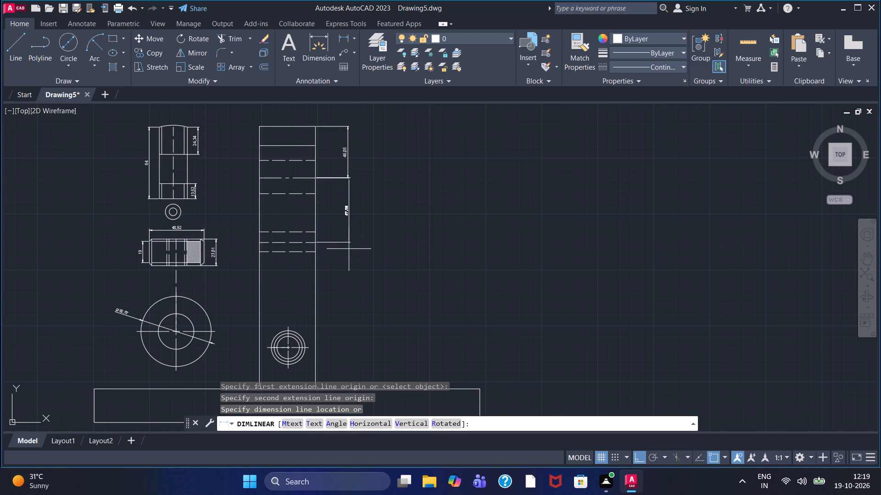
pyautogui.click(349, 249)
# Add a diameter dimension to the outermost concentric circle on the column, placed outside the column to the upper right.
pyautogui.scroll(2, 341, 239)
pyautogui.scroll(-1, 341, 235)
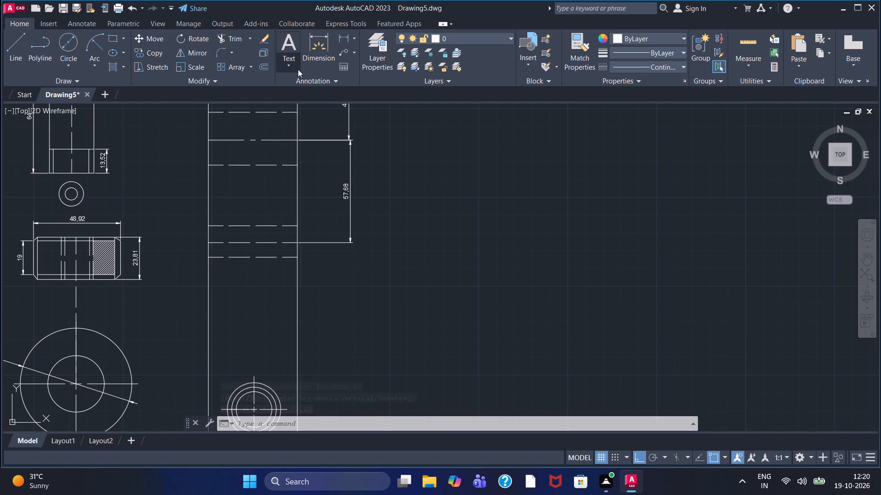
pyautogui.click(351, 37)
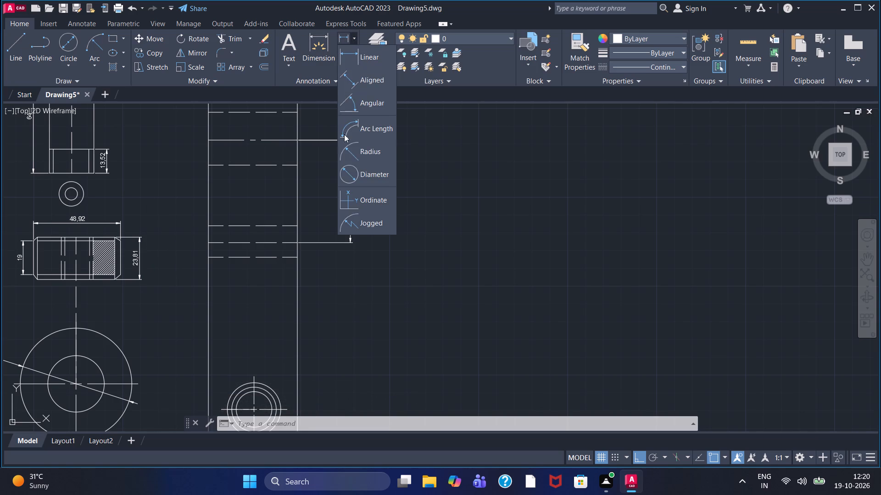
pyautogui.click(360, 181)
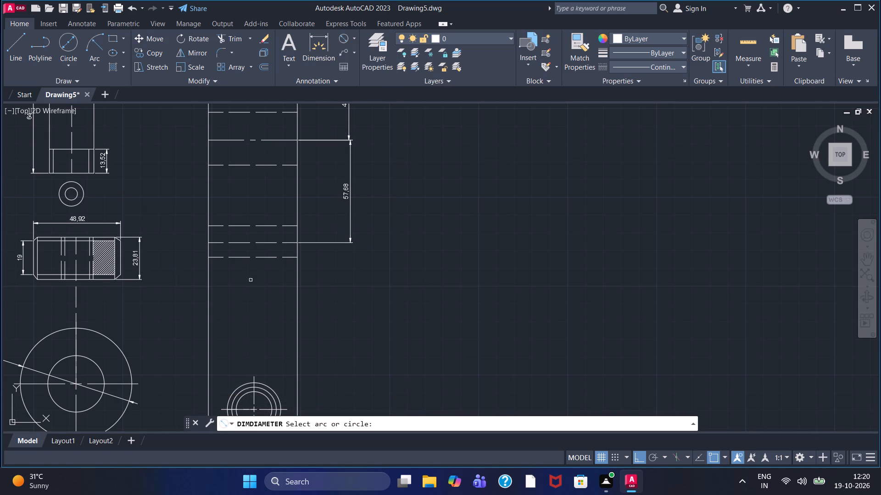
pyautogui.scroll(1, 266, 380)
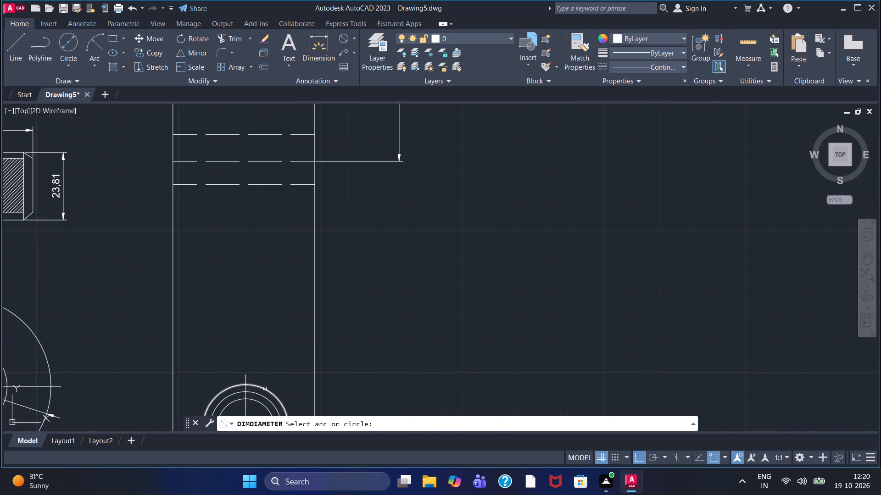
pyautogui.doubleClick(265, 389)
pyautogui.click(361, 341)
# Draw connected lines from the base's lower-left corner, going down and horizontally right to slightly past the base's right end.
pyautogui.moveTo(346, 335); pyautogui.dragTo(331, 195, button='middle')
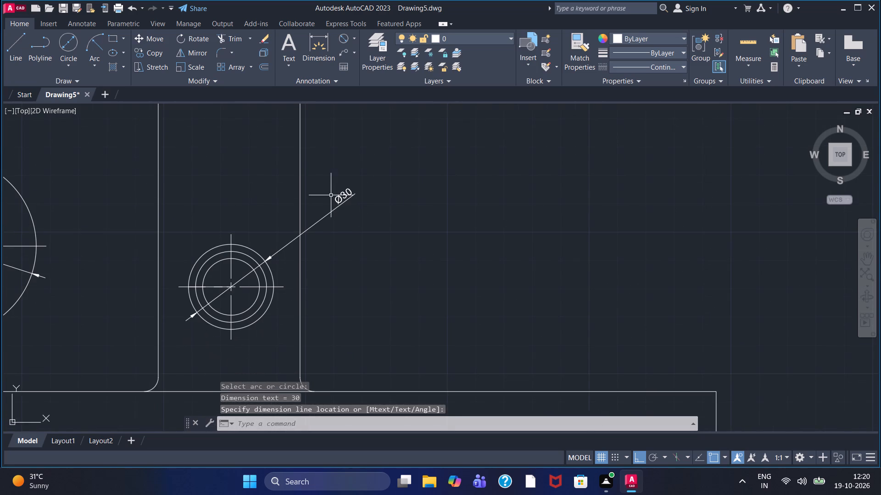
pyautogui.scroll(-1, 331, 195)
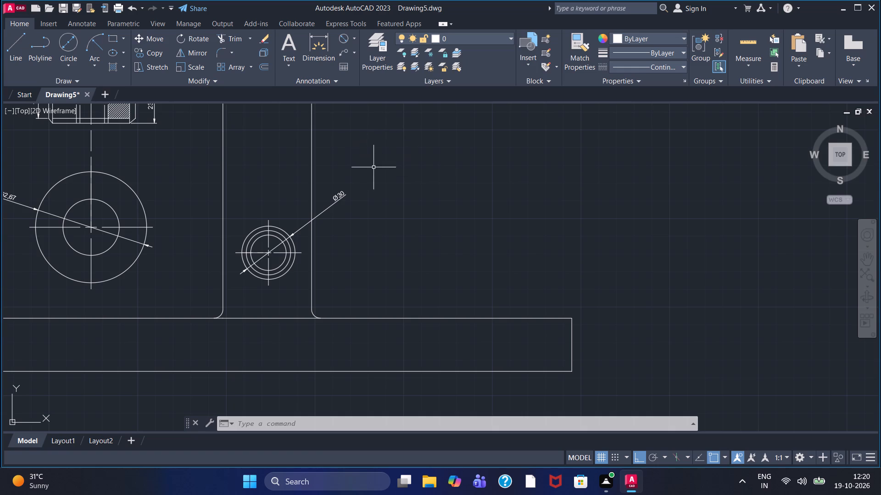
pyautogui.scroll(-2, 375, 167)
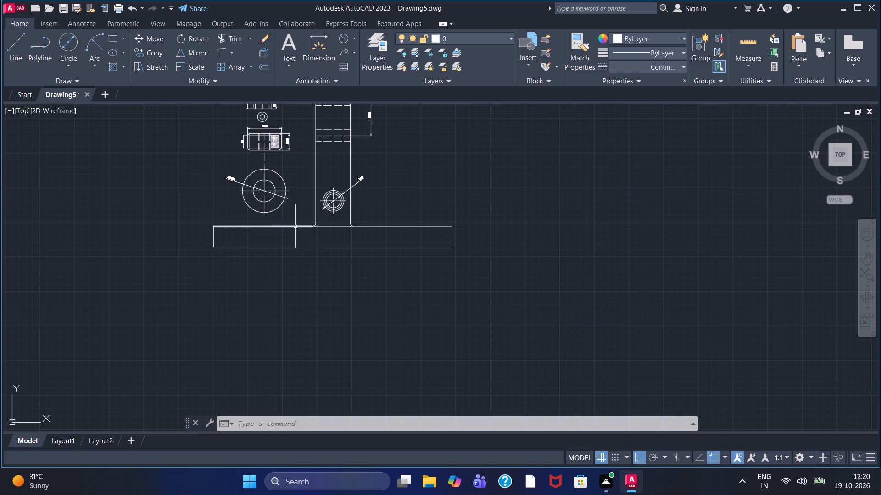
pyautogui.click(27, 40)
pyautogui.click(15, 41)
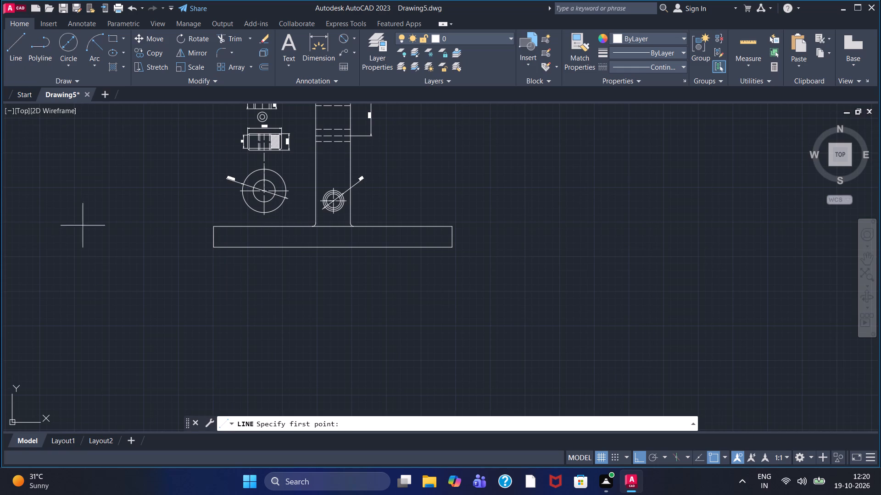
pyautogui.click(213, 252)
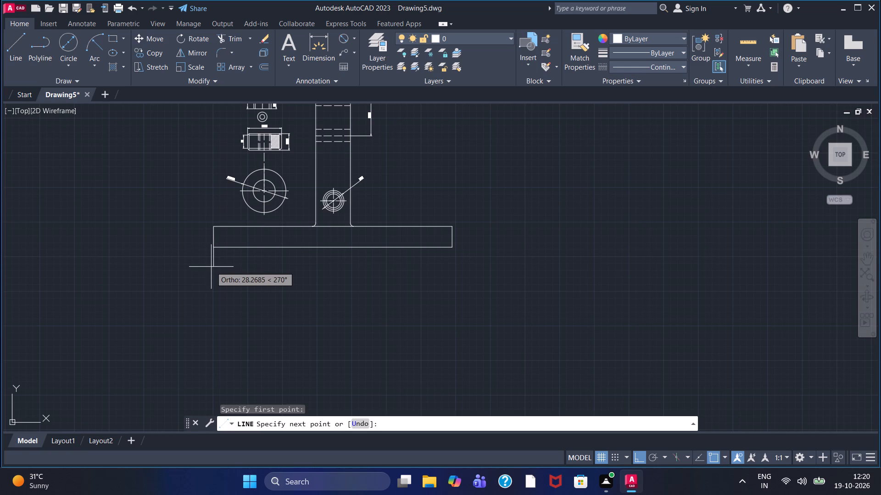
pyautogui.click(211, 272)
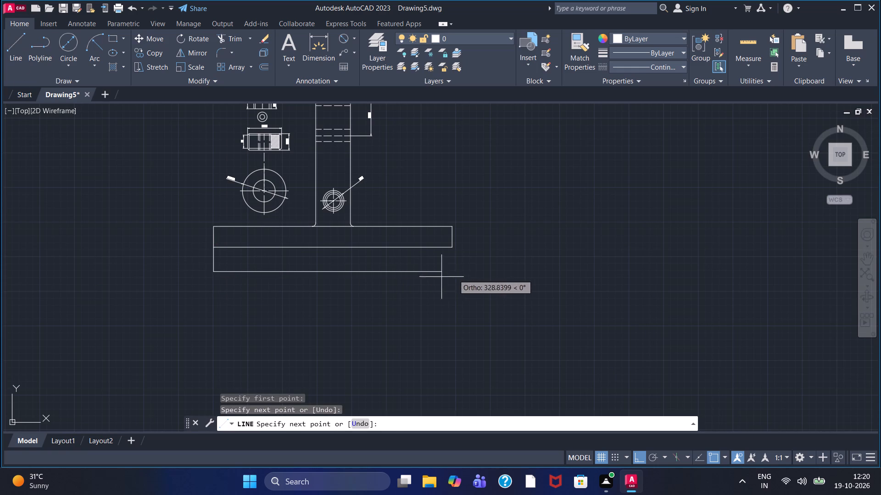
pyautogui.click(461, 274)
pyautogui.rightClick(461, 274)
pyautogui.click(475, 280)
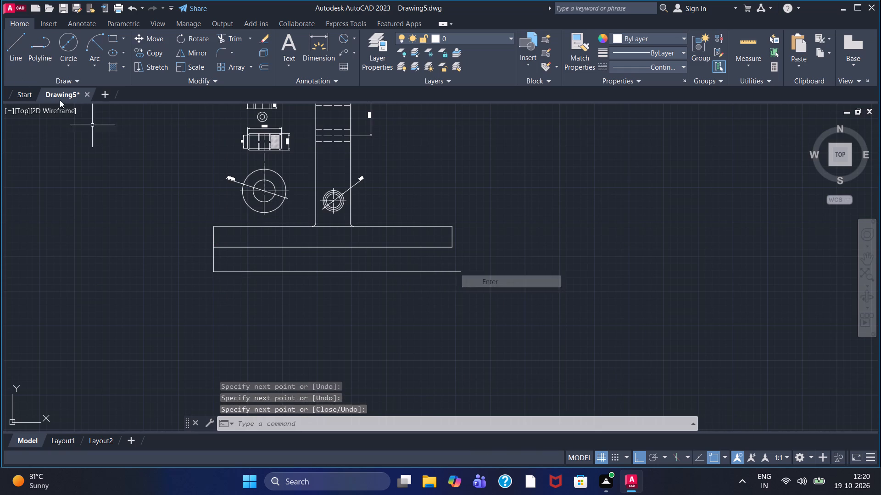
# Draw a vertical line down from the base's lower-right corner to slightly below the new horizontal bottom line.
pyautogui.click(19, 55)
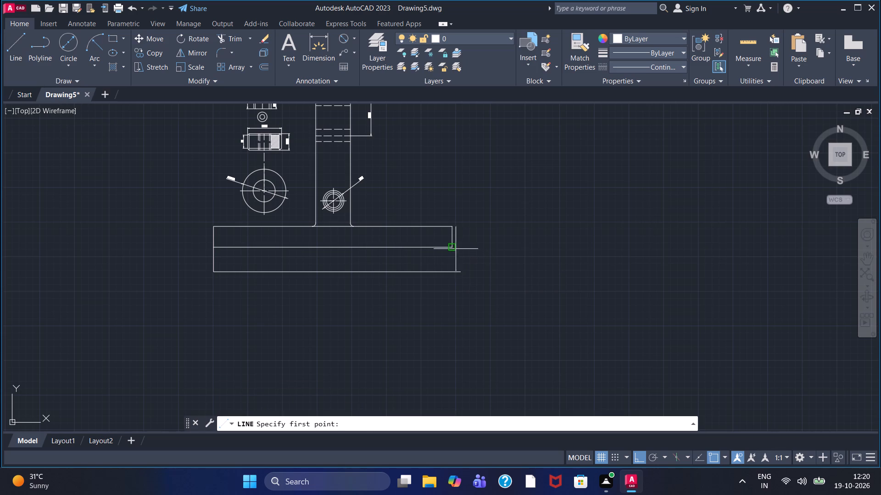
pyautogui.click(452, 246)
pyautogui.click(447, 285)
pyautogui.rightClick(447, 285)
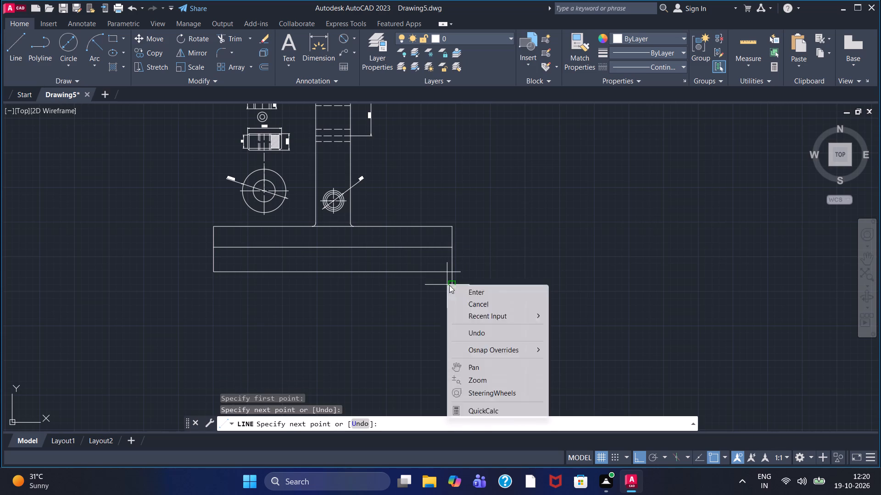
pyautogui.click(466, 290)
# Trim both vertical segments between the base and the line below it, plus that line's overhang past the right vertical.
pyautogui.click(229, 43)
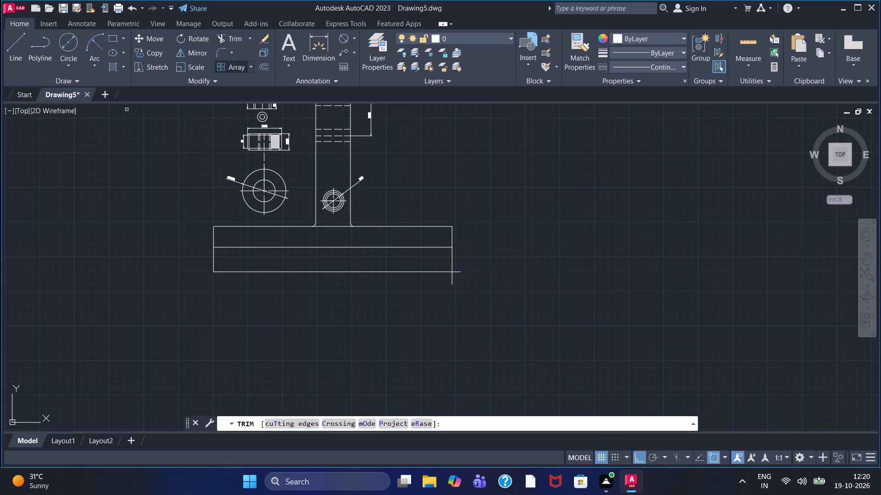
pyautogui.scroll(1, 426, 272)
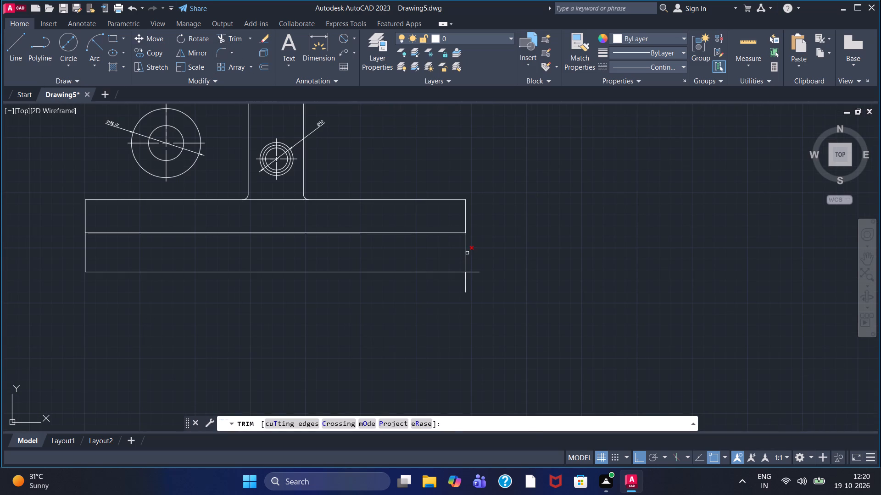
pyautogui.click(467, 253)
pyautogui.click(475, 271)
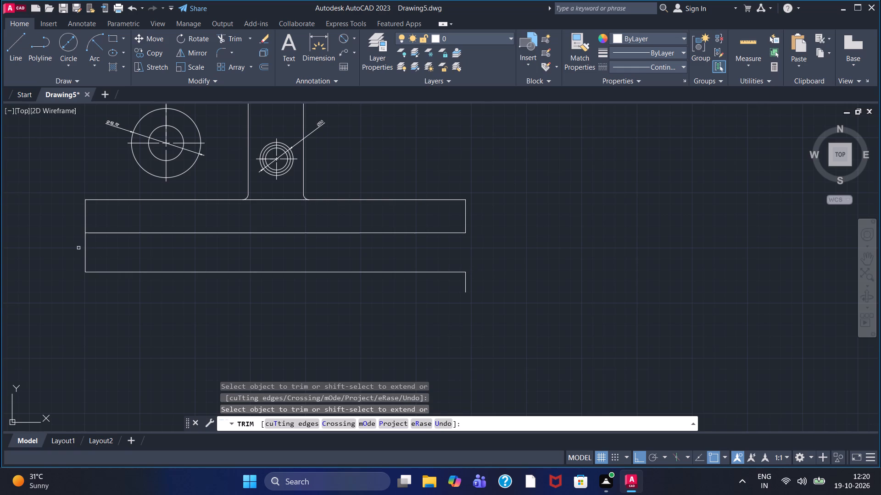
pyautogui.click(83, 250)
pyautogui.click(92, 254)
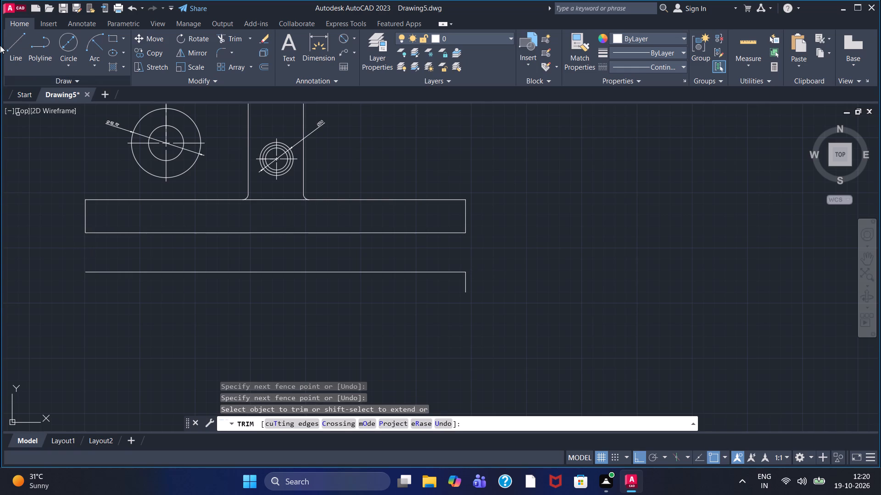
# Draw connected lines from the lower horizontal line's left end, about 145 units down and then right, past the short vertical stub.
pyautogui.click(17, 49)
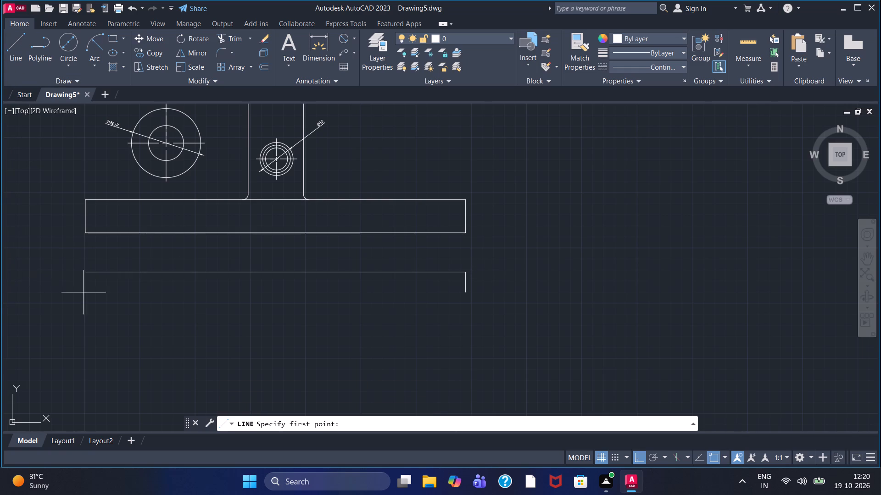
pyautogui.click(89, 275)
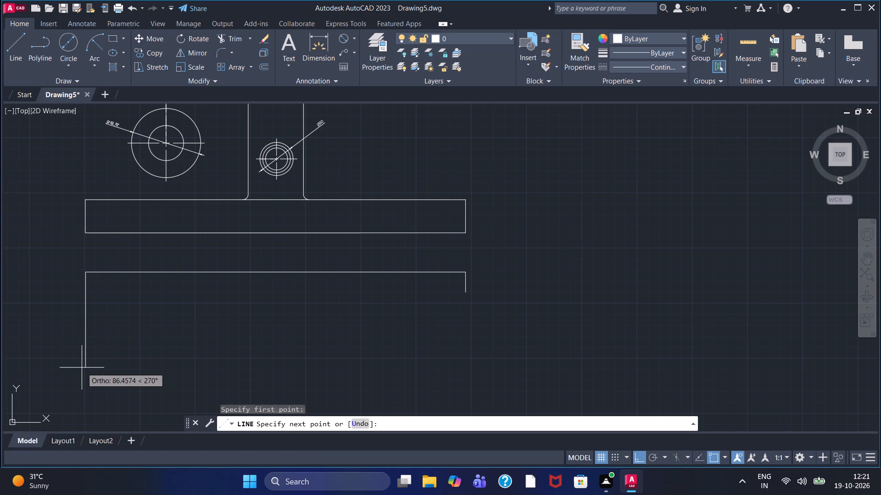
pyautogui.moveTo(82, 368); pyautogui.dragTo(89, 300, button='middle')
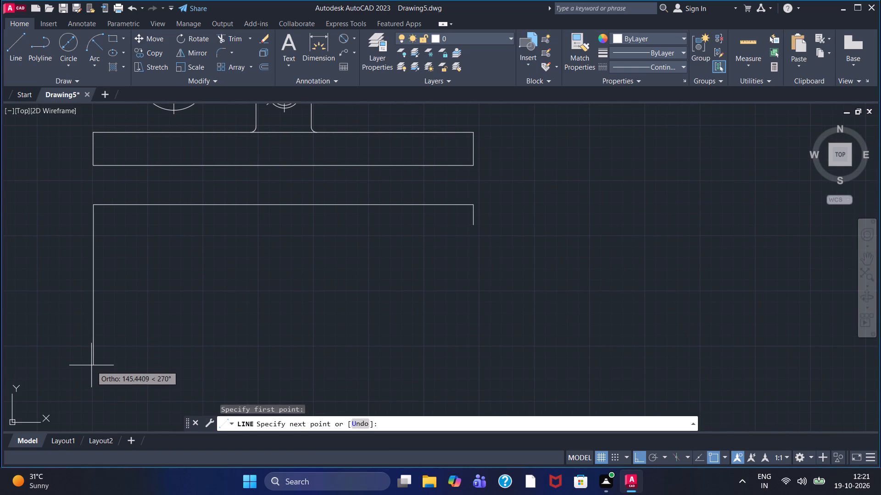
pyautogui.click(92, 368)
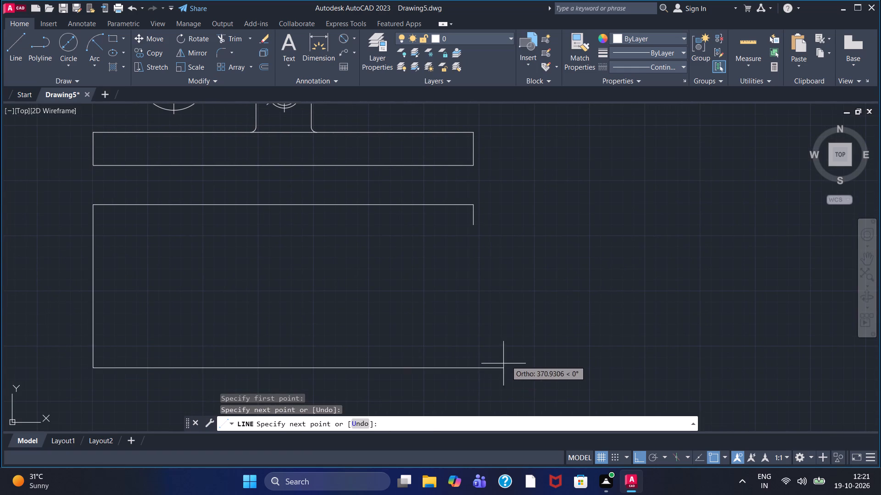
pyautogui.click(507, 361)
pyautogui.rightClick(507, 361)
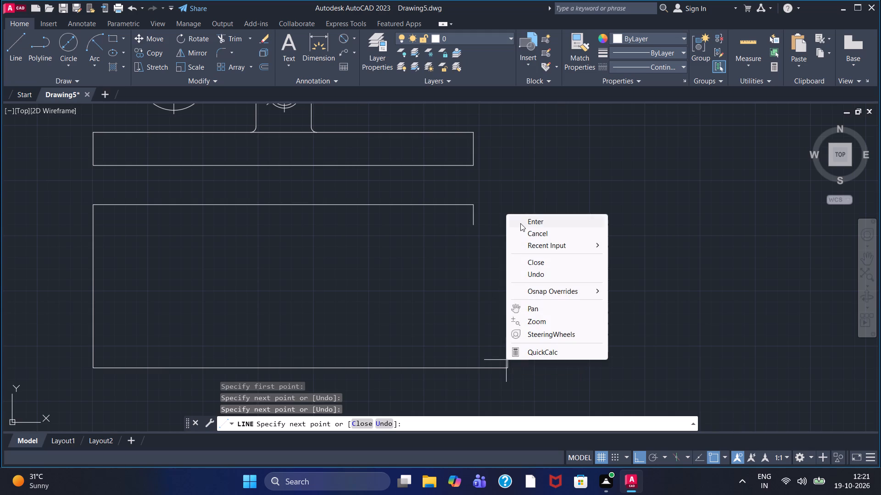
pyautogui.click(520, 223)
# Draw a vertical line from the short right stub's lower end down to slightly beyond the new bottom line.
pyautogui.click(11, 56)
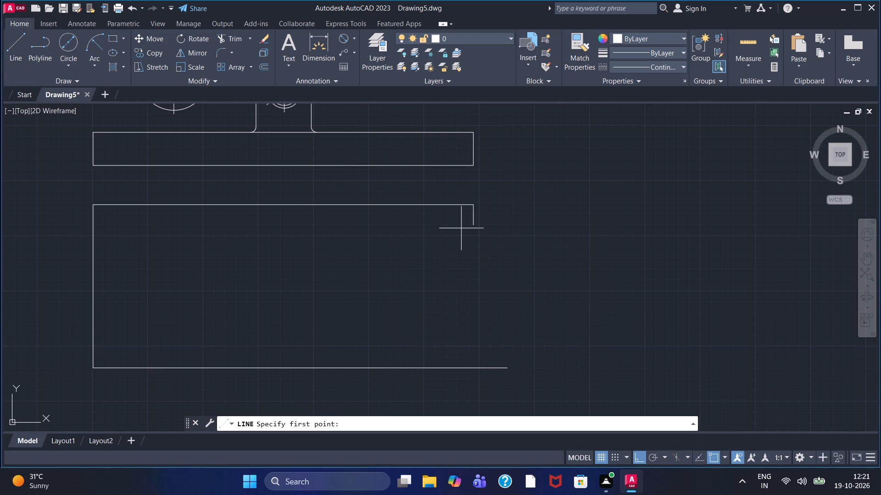
pyautogui.click(472, 226)
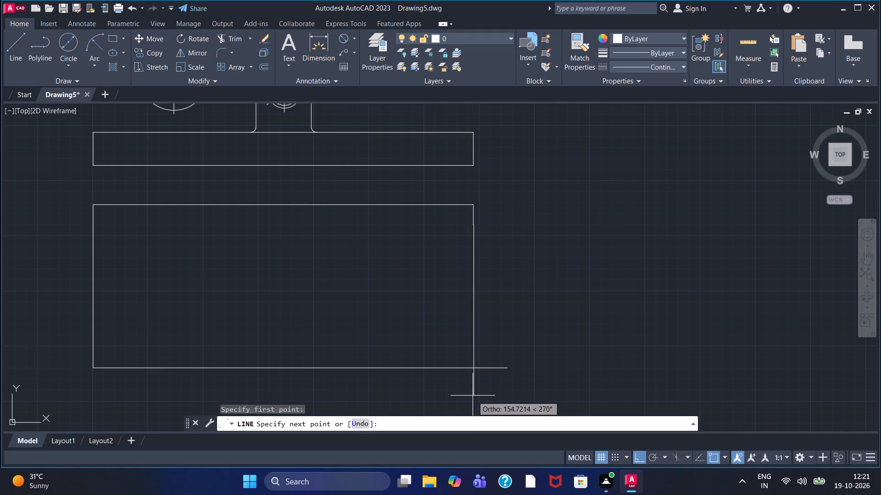
pyautogui.click(473, 393)
pyautogui.rightClick(473, 393)
pyautogui.click(517, 265)
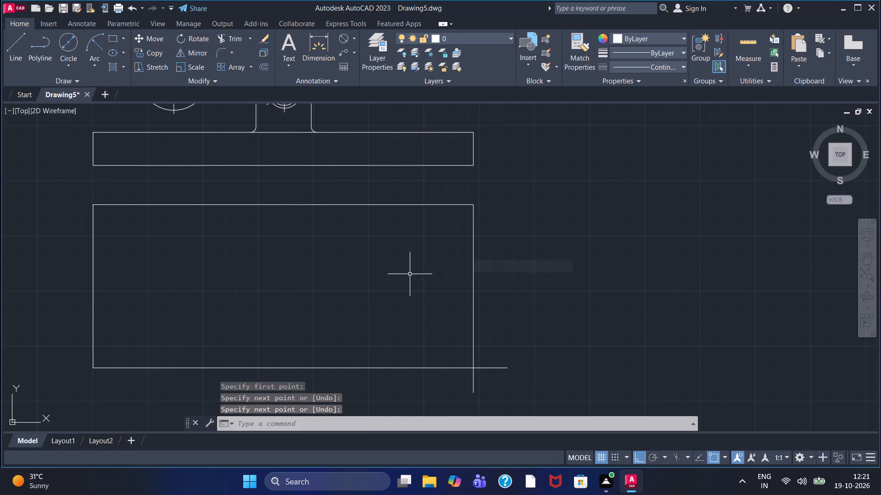
# Trim the vertical and horizontal overhangs at the lower rectangle's bottom-right corner.
pyautogui.click(224, 34)
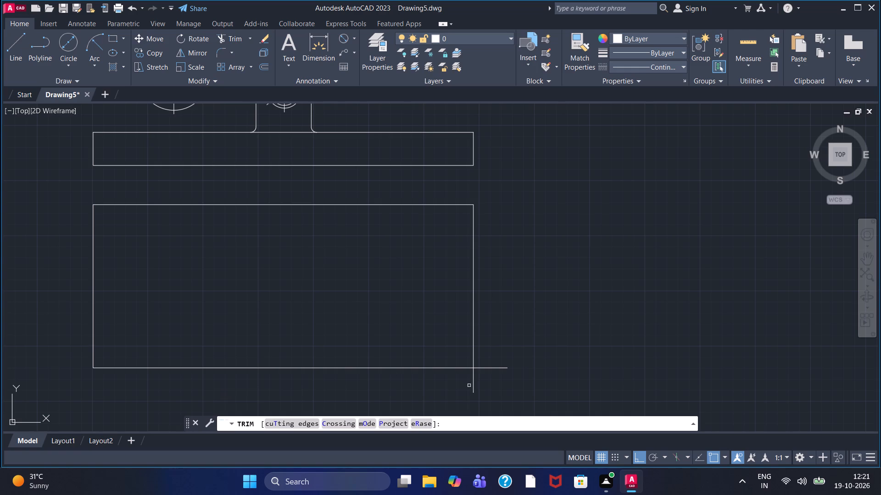
pyautogui.click(474, 381)
pyautogui.click(486, 365)
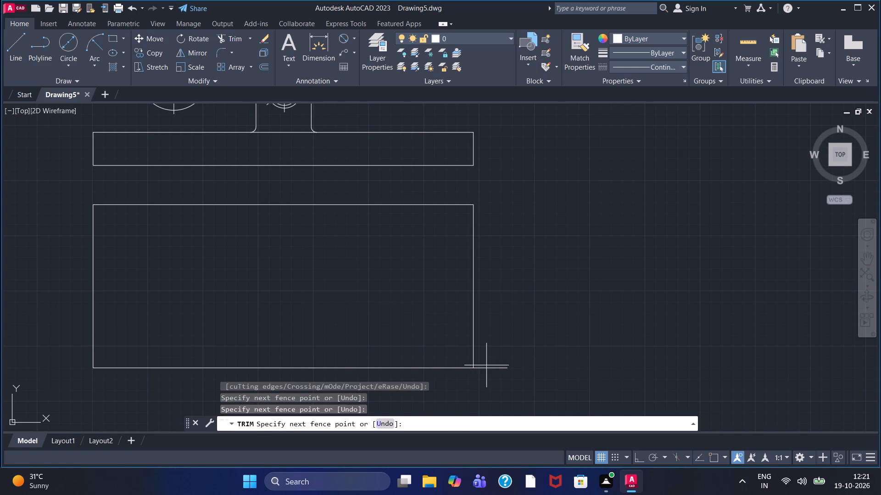
pyautogui.click(485, 383)
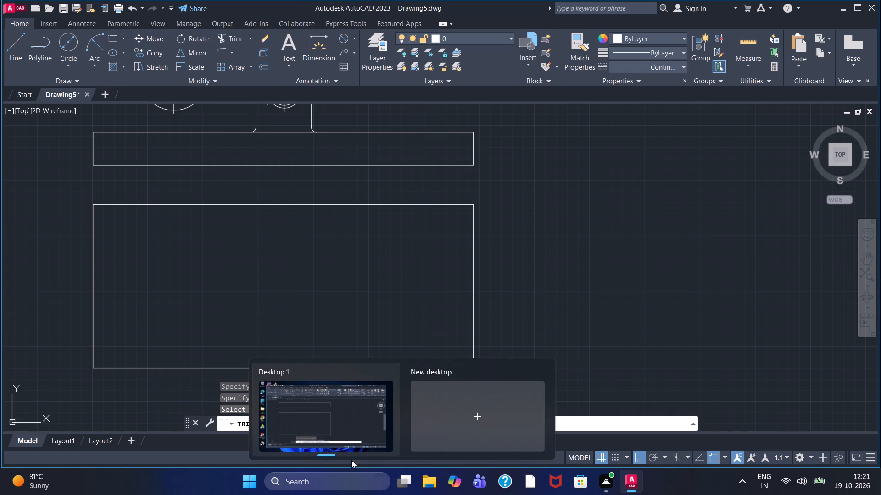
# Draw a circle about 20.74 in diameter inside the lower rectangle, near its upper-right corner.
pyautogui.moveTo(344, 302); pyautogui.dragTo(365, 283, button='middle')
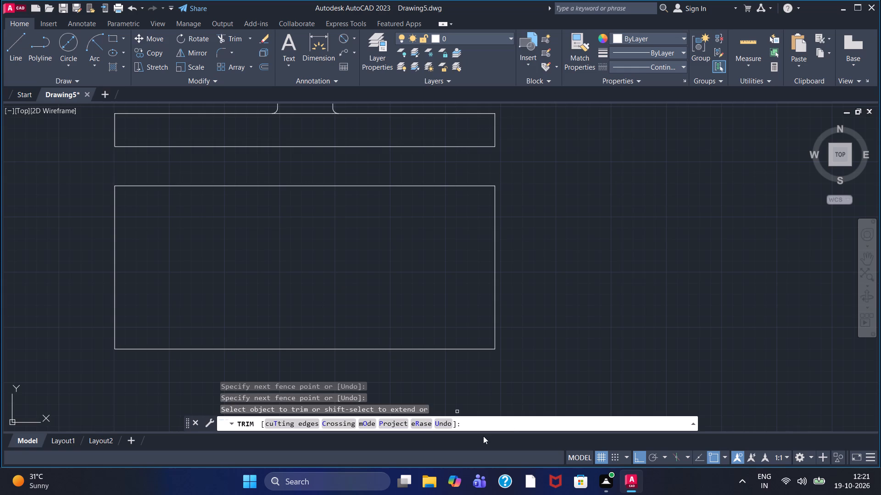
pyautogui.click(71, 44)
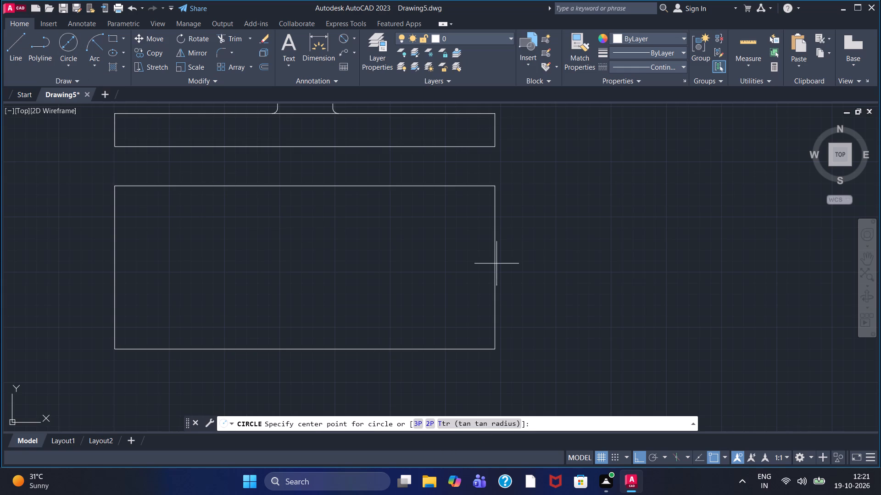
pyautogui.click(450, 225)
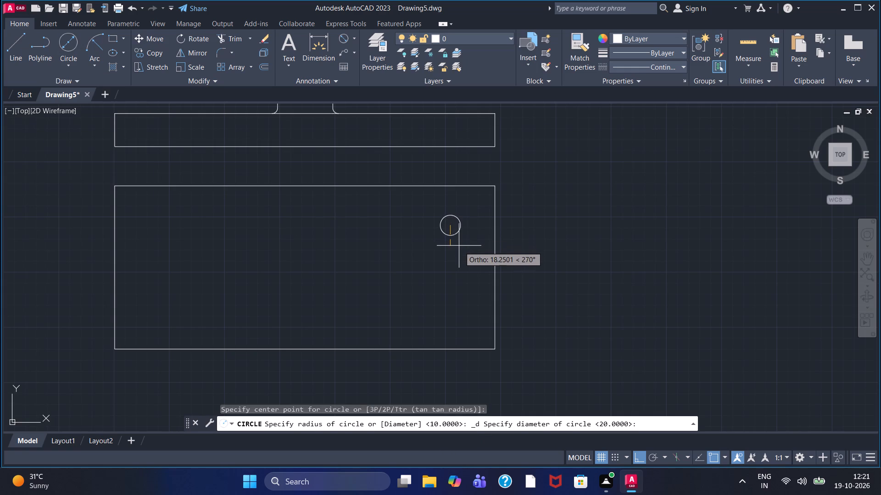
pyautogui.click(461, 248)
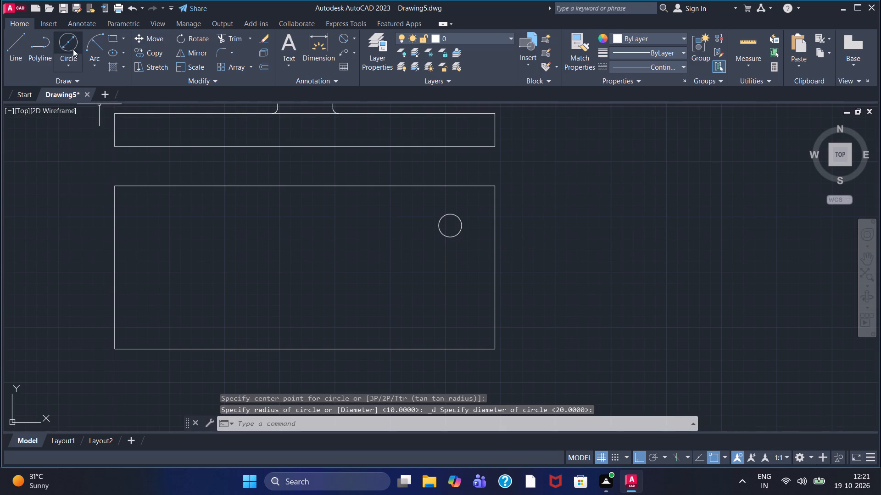
# Draw a vertical line from the circle's center down to a point near the rectangle's lower-right corner.
pyautogui.click(73, 49)
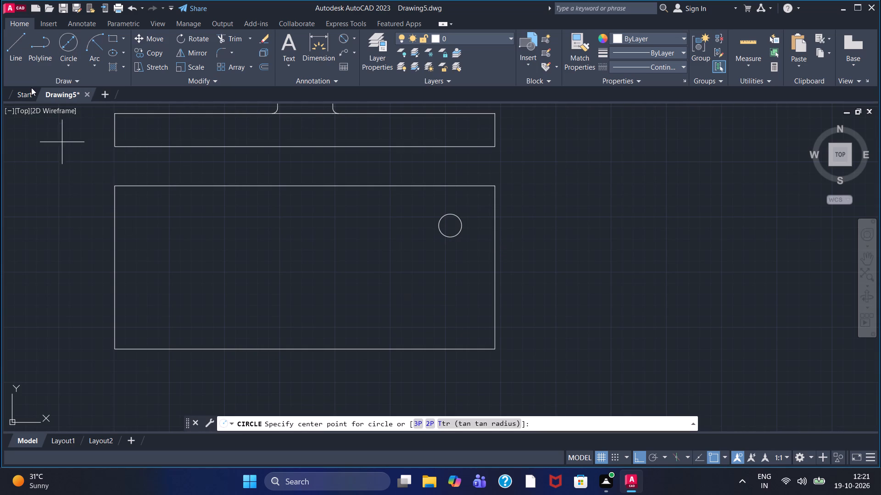
pyautogui.click(11, 57)
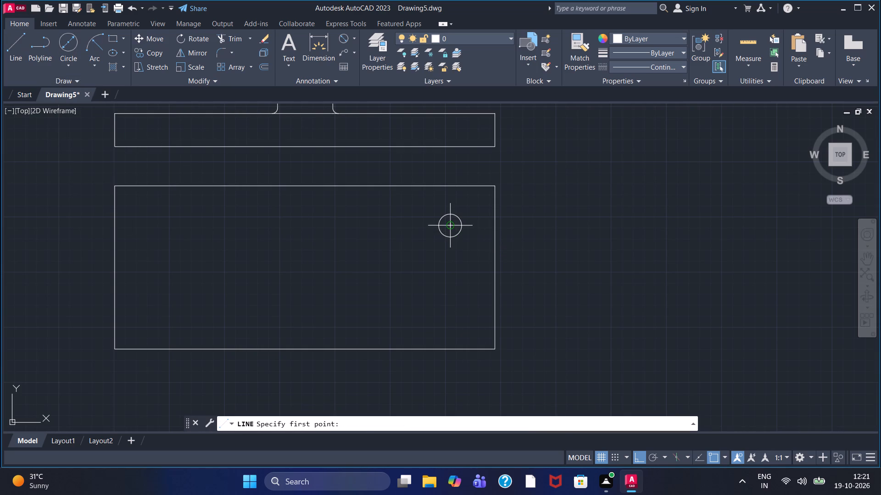
pyautogui.click(451, 228)
pyautogui.click(456, 310)
pyautogui.rightClick(456, 310)
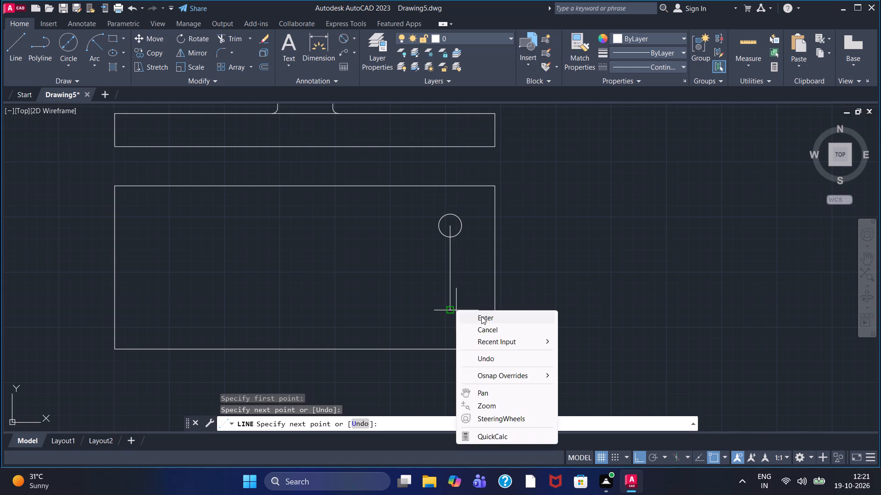
pyautogui.click(482, 318)
# Draw a circle about 23.23 in diameter centered on the vertical line's lower end.
pyautogui.click(67, 46)
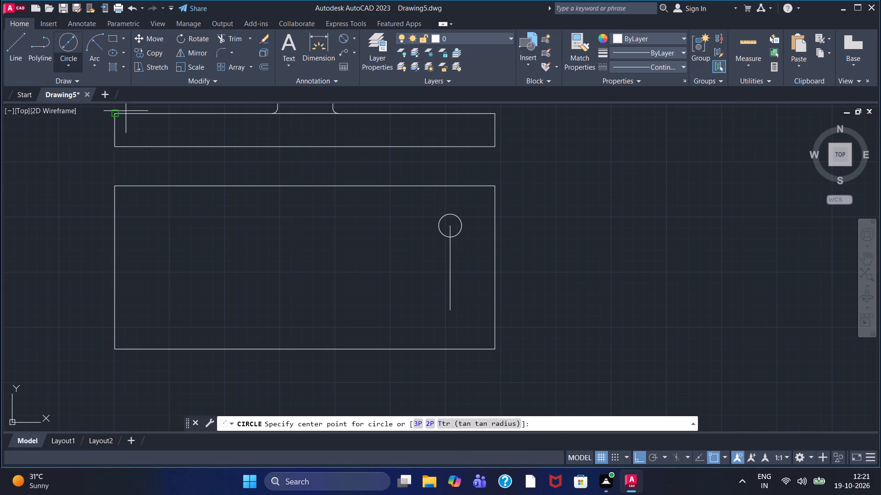
pyautogui.click(449, 313)
pyautogui.doubleClick(474, 336)
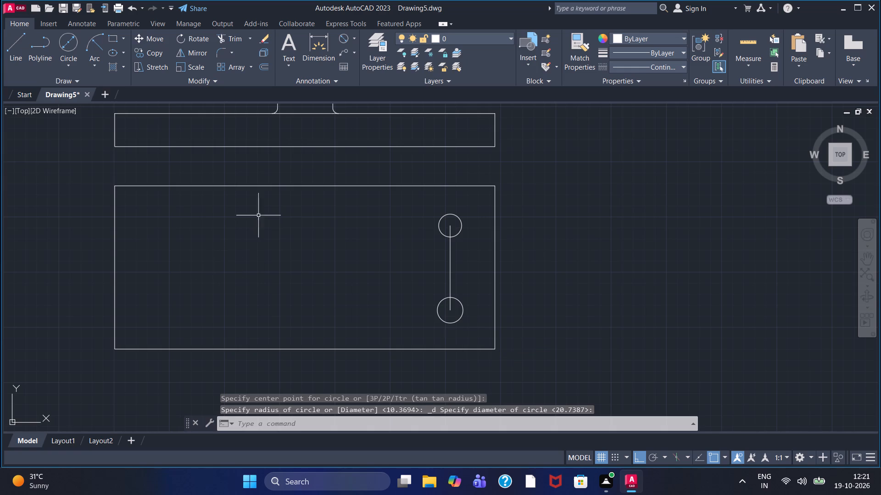
# Add a diameter dimension to the lower circle, placed just outside the rectangle's right edge.
pyautogui.click(342, 35)
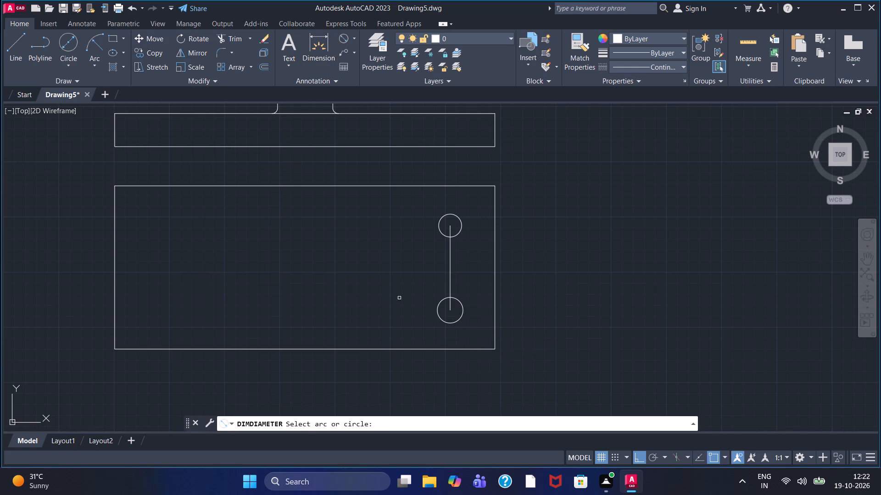
pyautogui.click(463, 312)
pyautogui.click(513, 292)
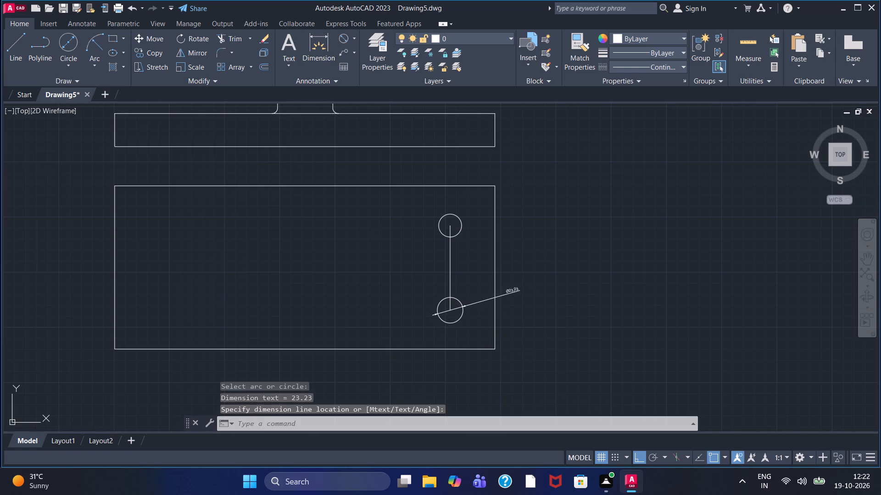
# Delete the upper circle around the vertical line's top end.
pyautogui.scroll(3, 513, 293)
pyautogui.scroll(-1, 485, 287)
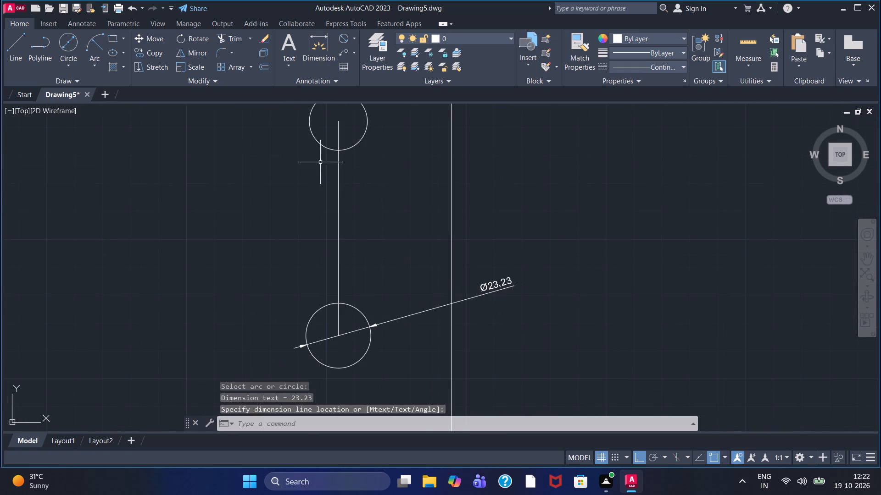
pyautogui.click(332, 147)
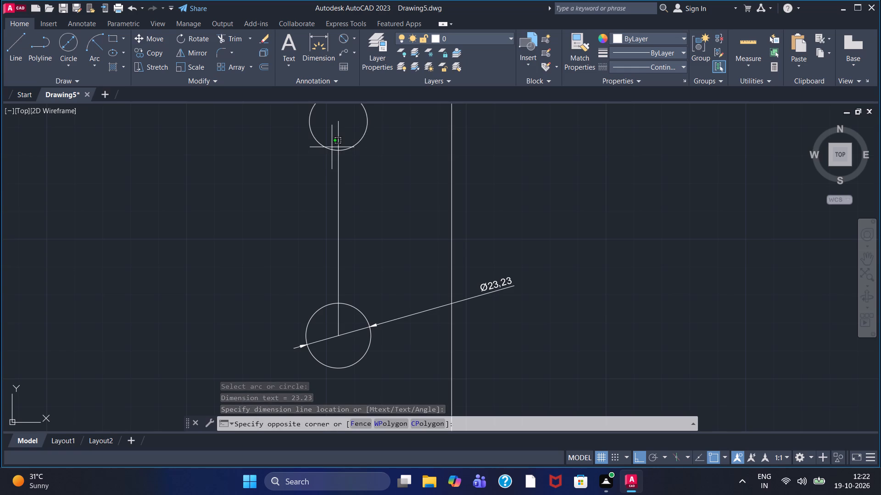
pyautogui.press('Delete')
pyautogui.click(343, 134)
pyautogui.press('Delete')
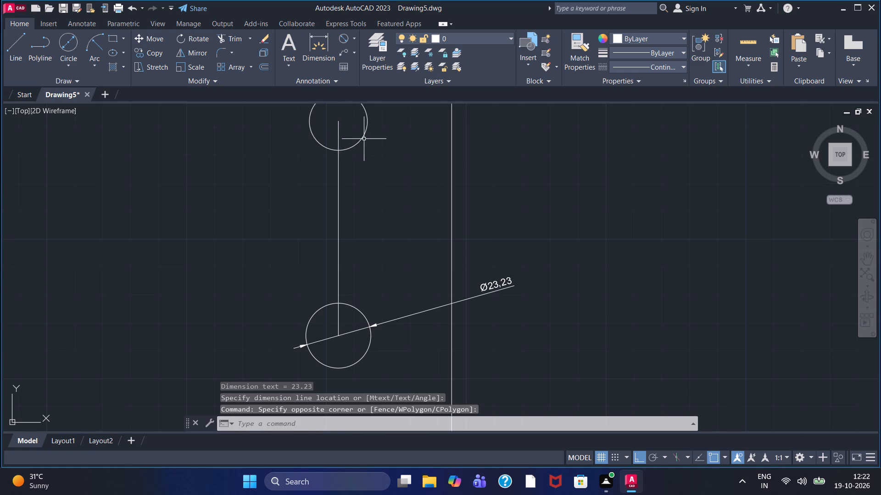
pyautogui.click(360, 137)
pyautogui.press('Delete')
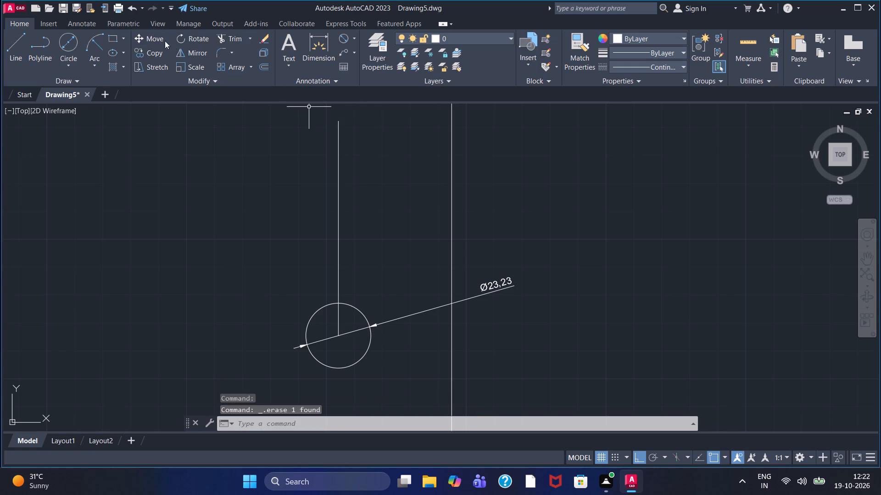
# Draw a circle with diameter 23.23 centered on the vertical line's top end.
pyautogui.click(65, 43)
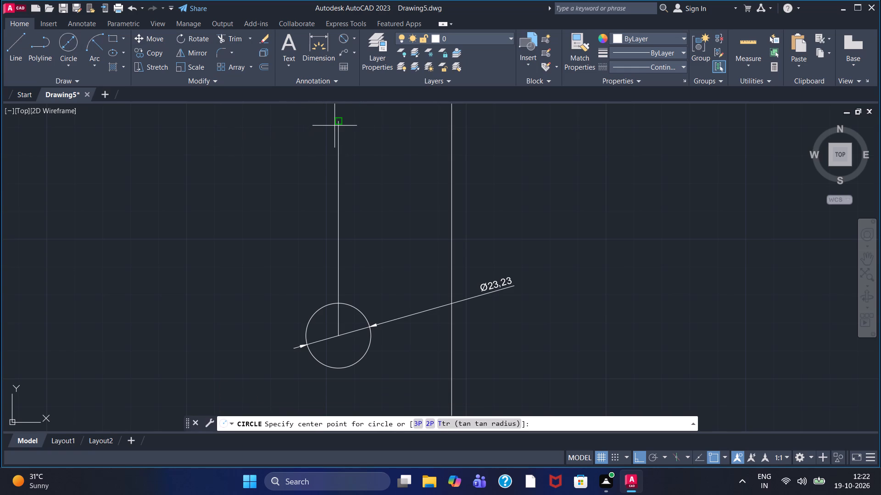
pyautogui.click(338, 125)
pyautogui.write('23.')
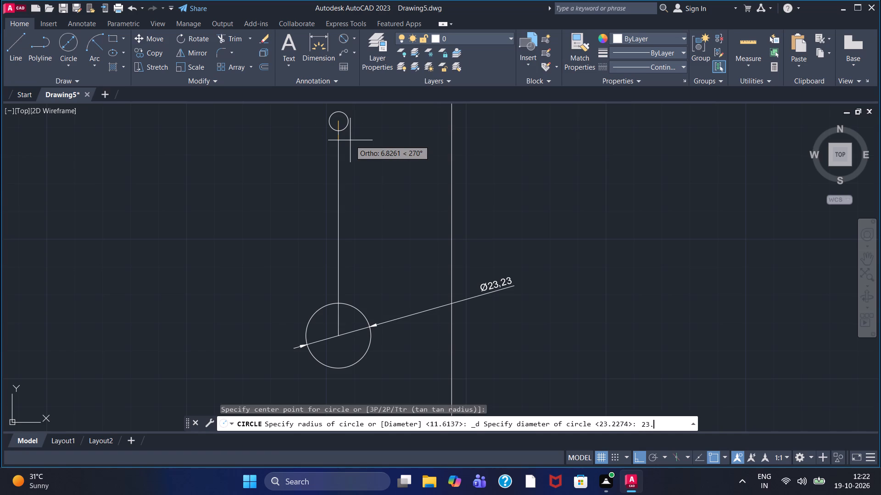
pyautogui.write('23')
pyautogui.press('Return')
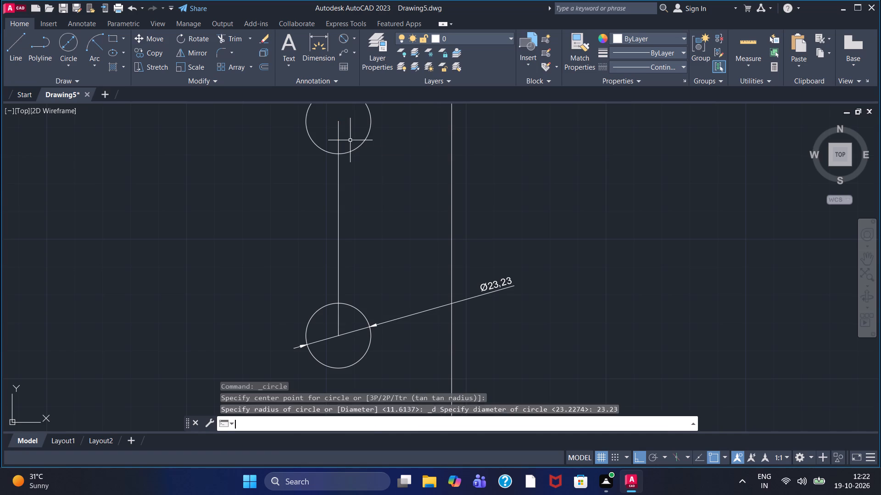
pyautogui.scroll(-1, 398, 252)
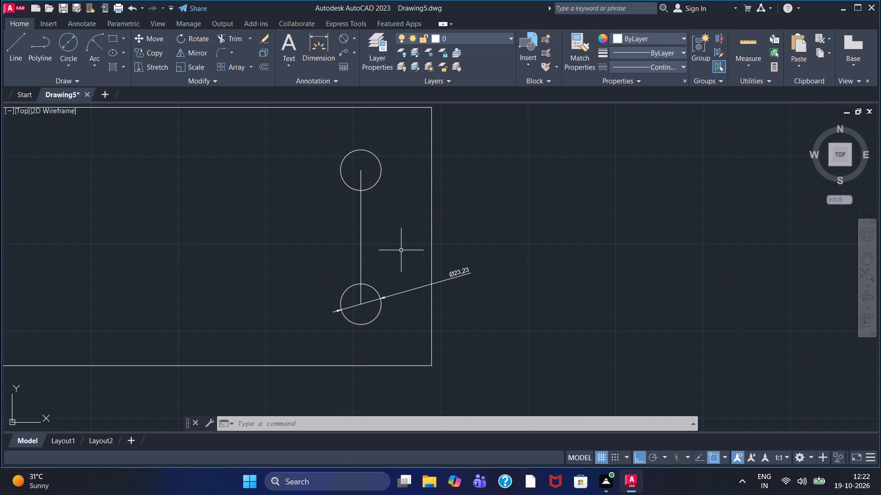
pyautogui.scroll(-2, 401, 250)
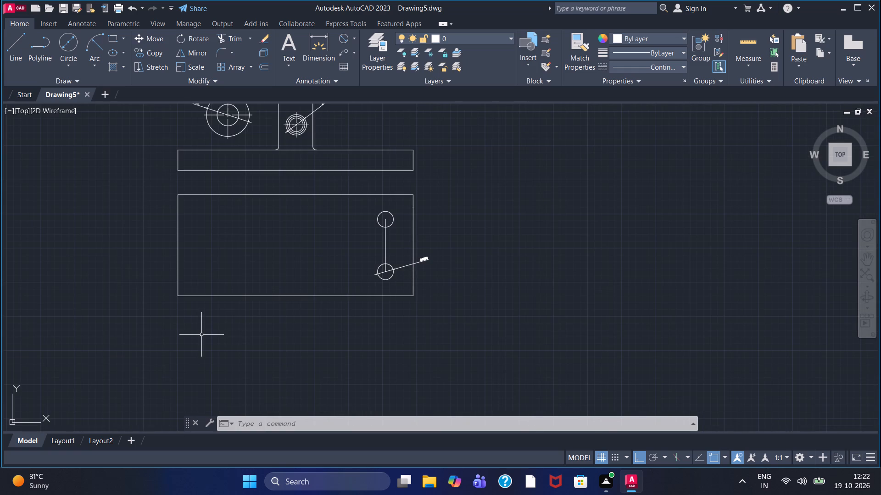
# Draw two vertical lines projecting the column's side edges down through the base to just below the lower rectangle.
pyautogui.click(14, 55)
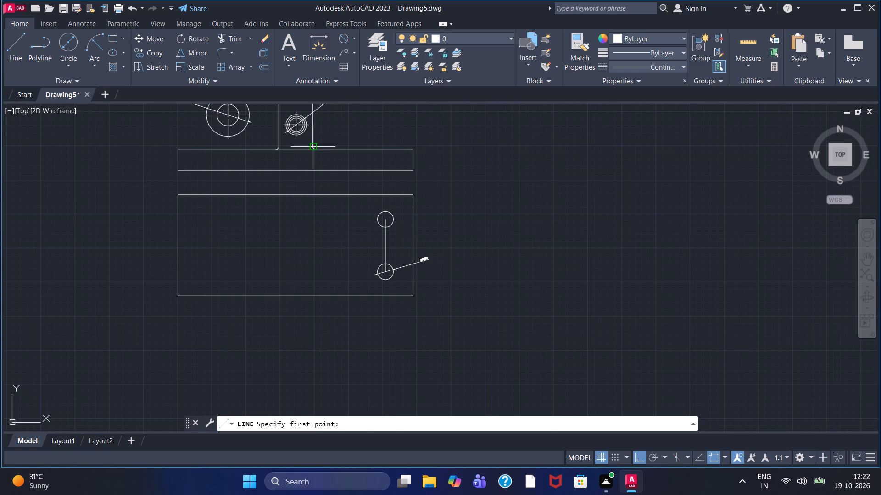
pyautogui.click(312, 144)
pyautogui.click(323, 311)
pyautogui.rightClick(323, 311)
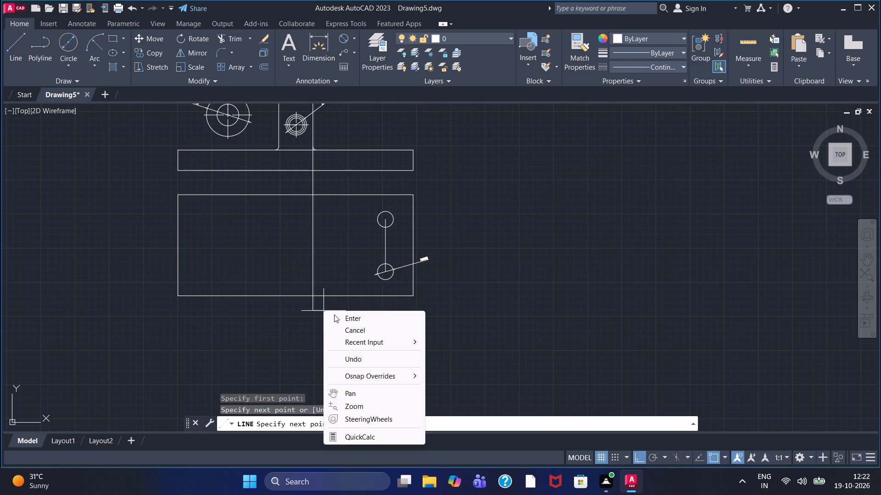
pyautogui.click(340, 319)
pyautogui.click(4, 47)
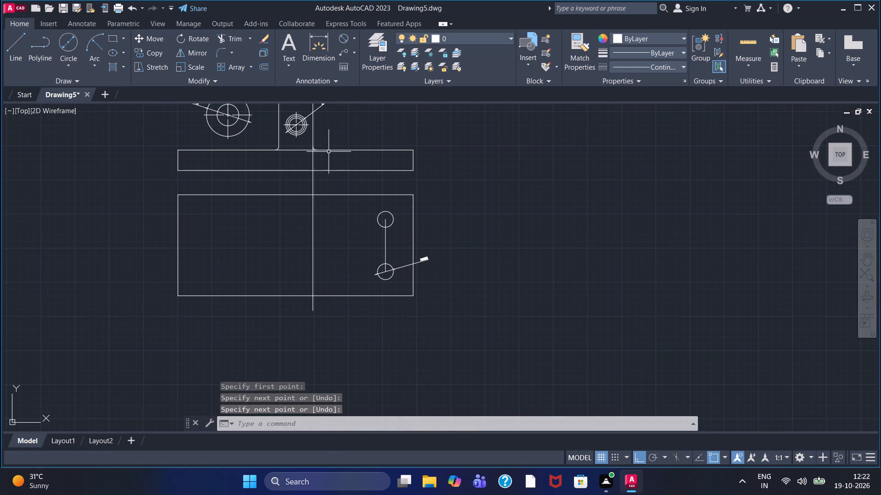
pyautogui.click(8, 38)
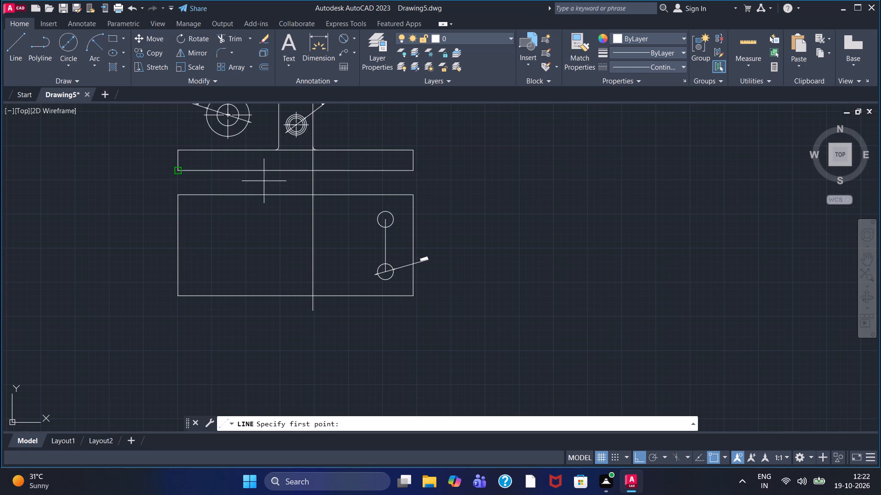
pyautogui.click(279, 146)
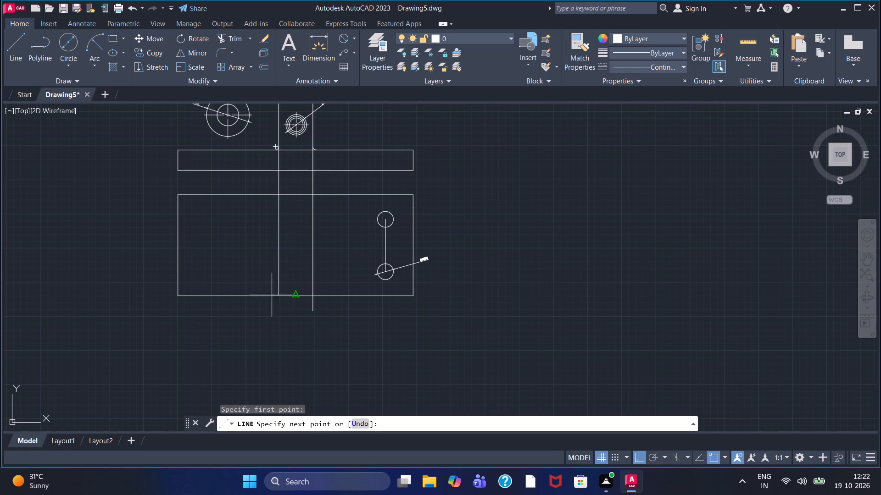
pyautogui.click(264, 313)
pyautogui.rightClick(264, 313)
pyautogui.click(281, 318)
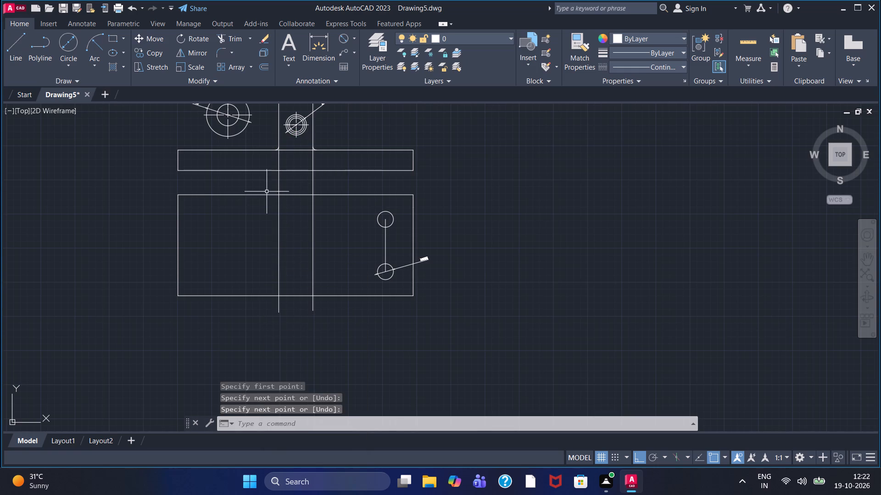
# Trim the two projection lines so only their portions inside the lower rectangle remain.
pyautogui.click(229, 34)
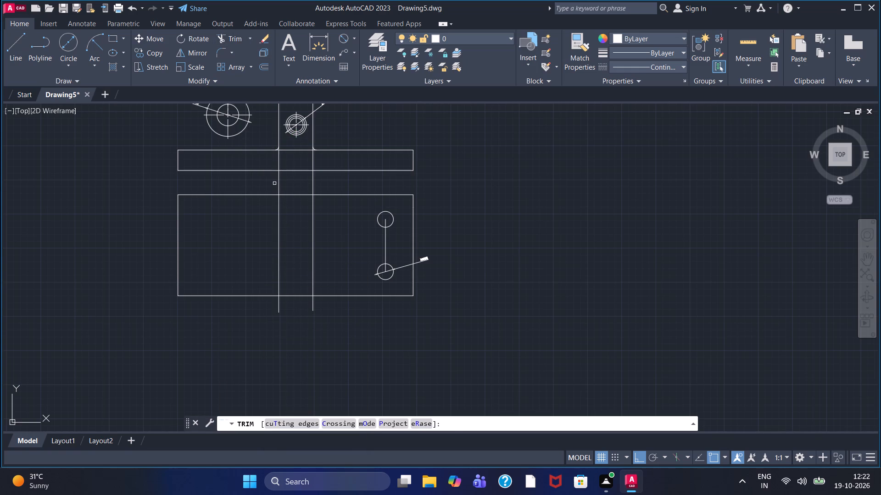
pyautogui.click(278, 187)
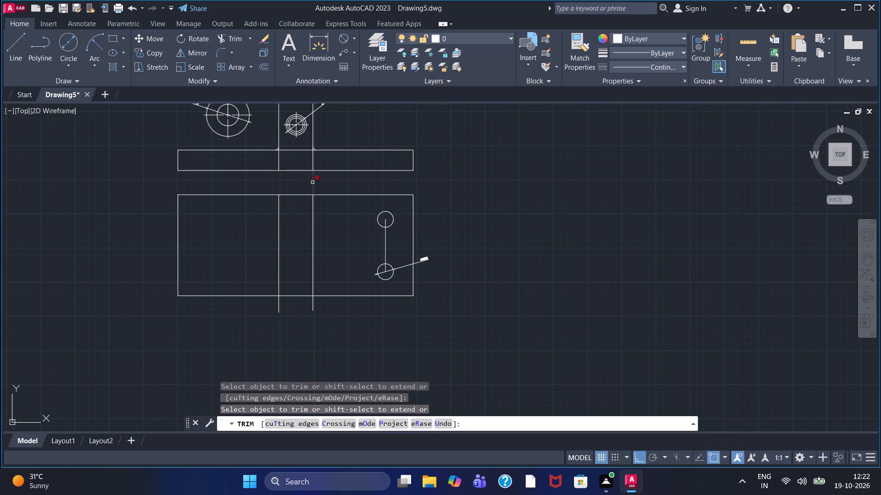
pyautogui.click(312, 182)
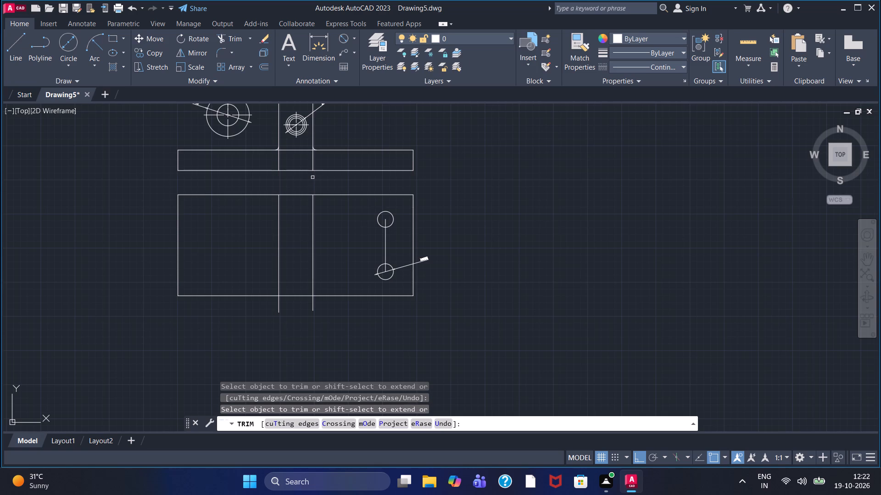
pyautogui.click(312, 160)
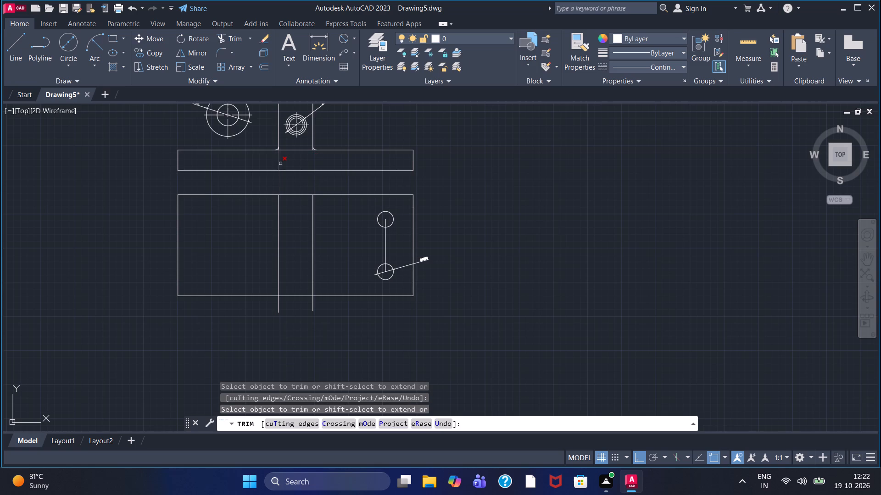
pyautogui.click(280, 164)
pyautogui.click(273, 162)
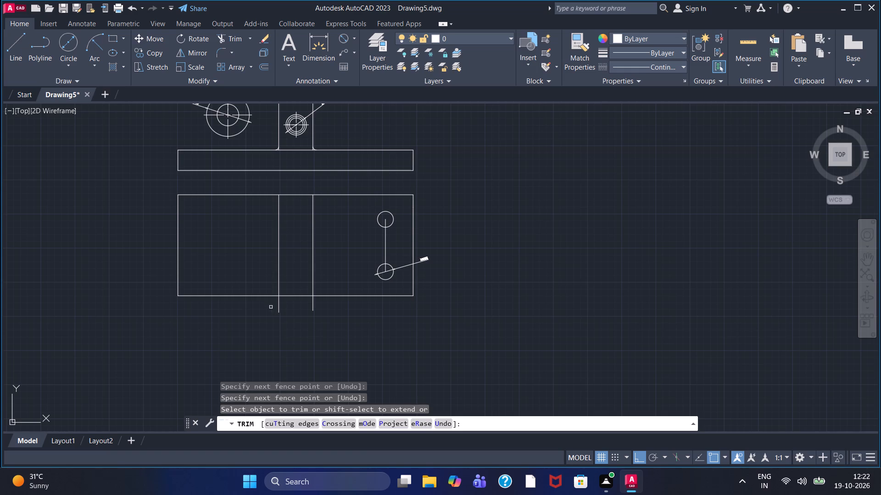
pyautogui.moveTo(267, 311); pyautogui.dragTo(339, 305)
# Draw a 270-long horizontal line leftward from the center of the upper-right hole circle.
pyautogui.click(21, 55)
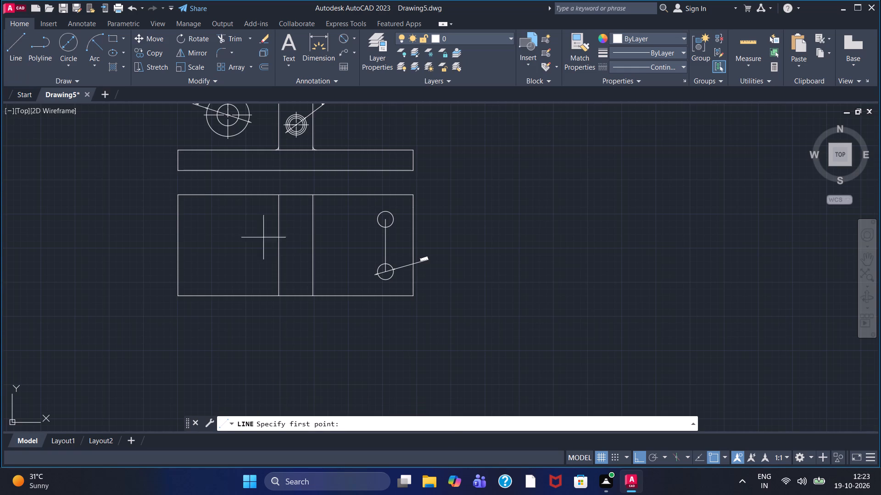
pyautogui.click(385, 220)
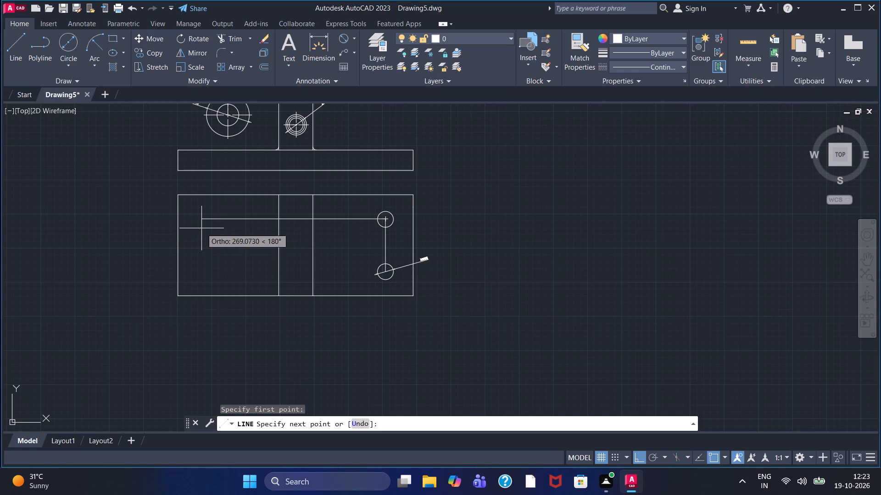
pyautogui.write('270')
pyautogui.press('Return')
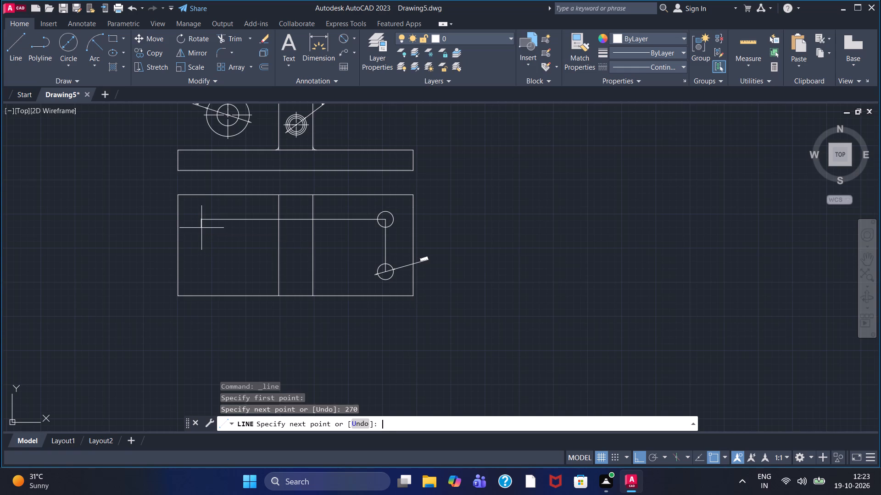
pyautogui.rightClick(201, 228)
pyautogui.click(222, 231)
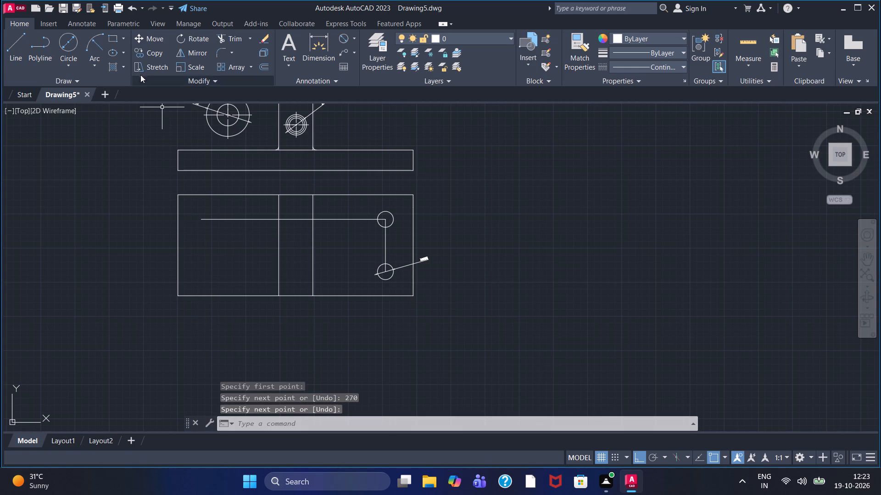
# Draw a circle with diameter 23.23 centered on the horizontal line's left end.
pyautogui.click(62, 45)
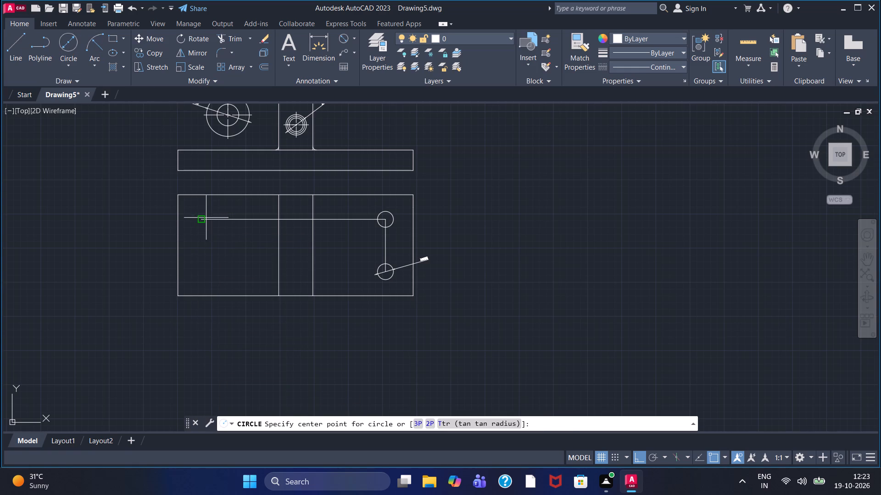
pyautogui.click(204, 220)
pyautogui.write('23.23')
pyautogui.press('Return')
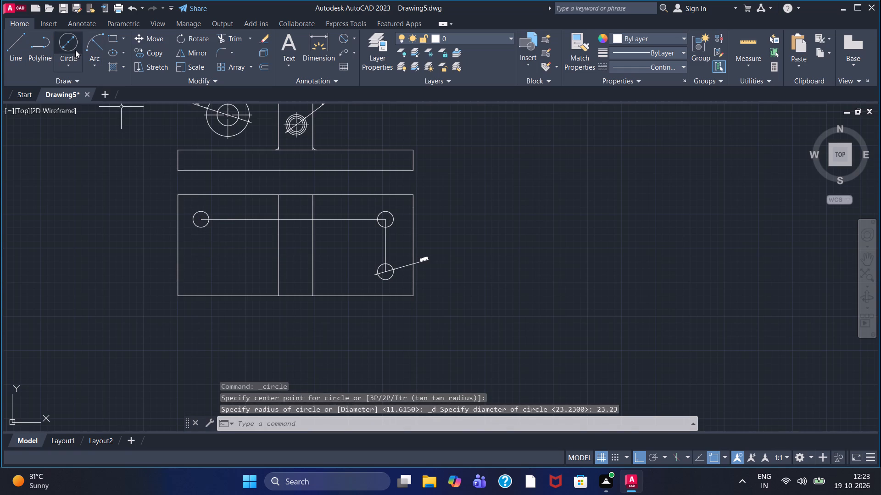
# Draw crossing construction lines: one down from the upper-left circle's center, one leftward from the lower-right circle's center past the rectangle.
pyautogui.click(23, 39)
pyautogui.click(203, 221)
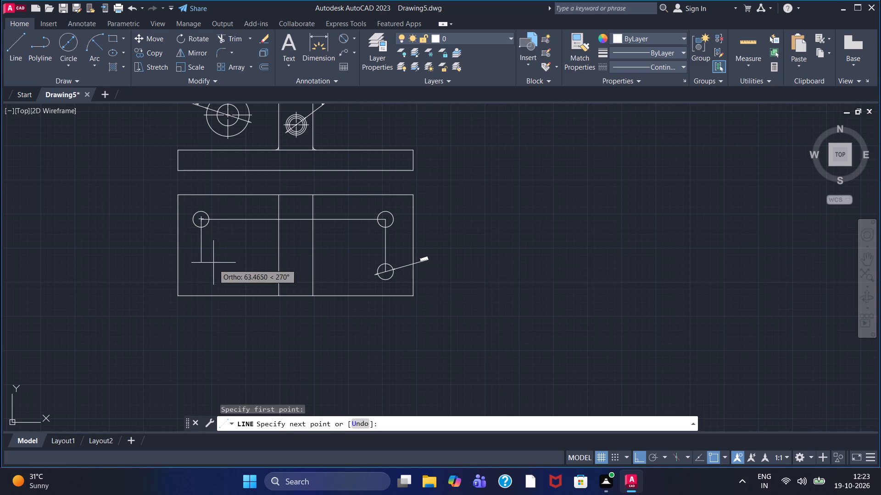
pyautogui.doubleClick(200, 287)
pyautogui.rightClick(200, 287)
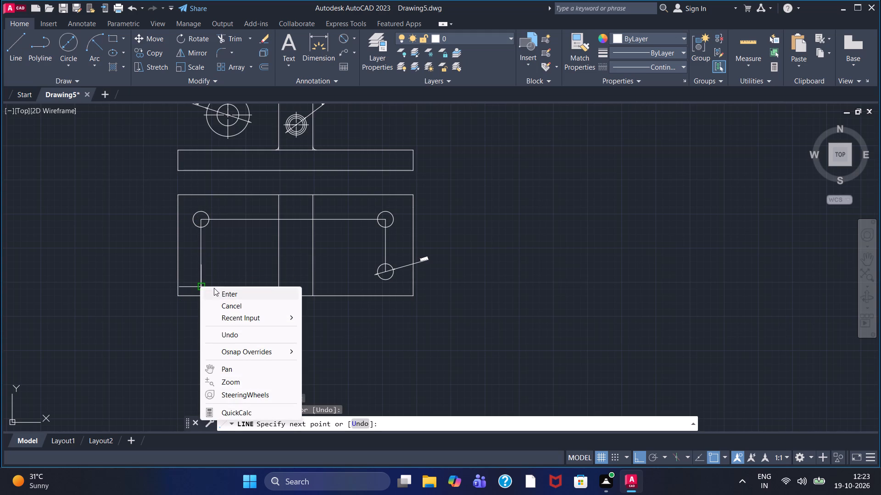
pyautogui.click(217, 292)
pyautogui.click(18, 48)
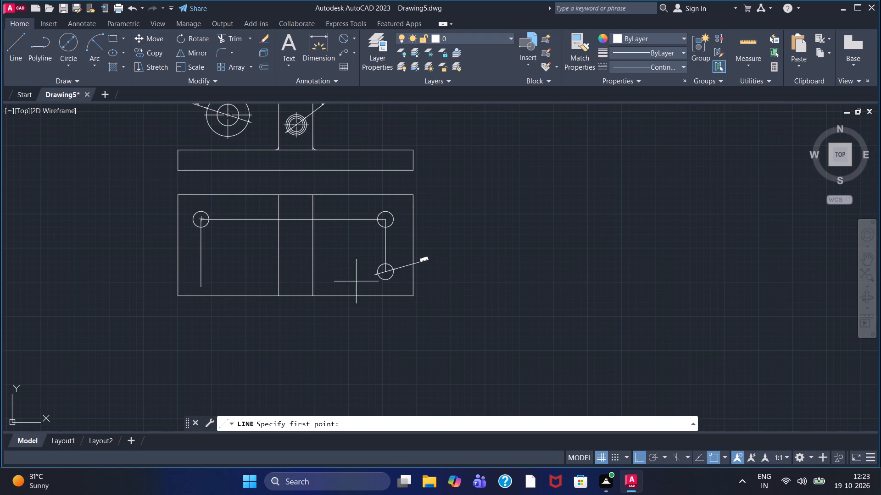
pyautogui.click(385, 271)
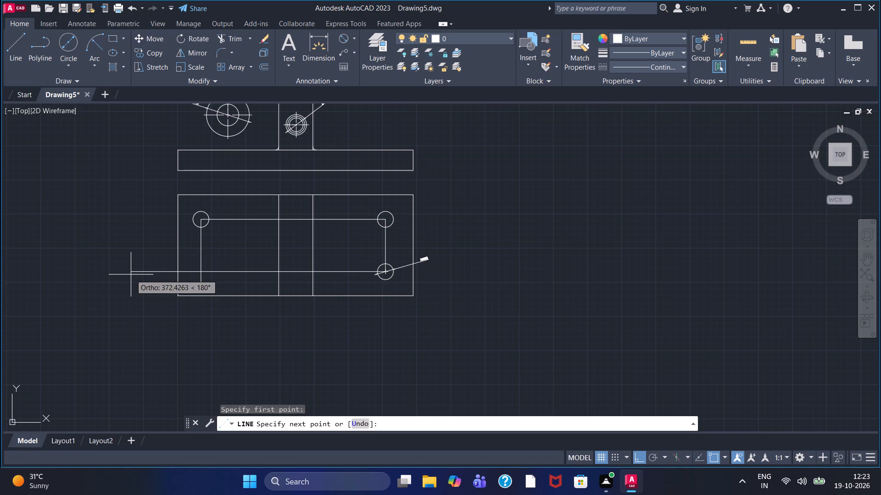
pyautogui.click(148, 273)
pyautogui.rightClick(148, 273)
pyautogui.click(161, 275)
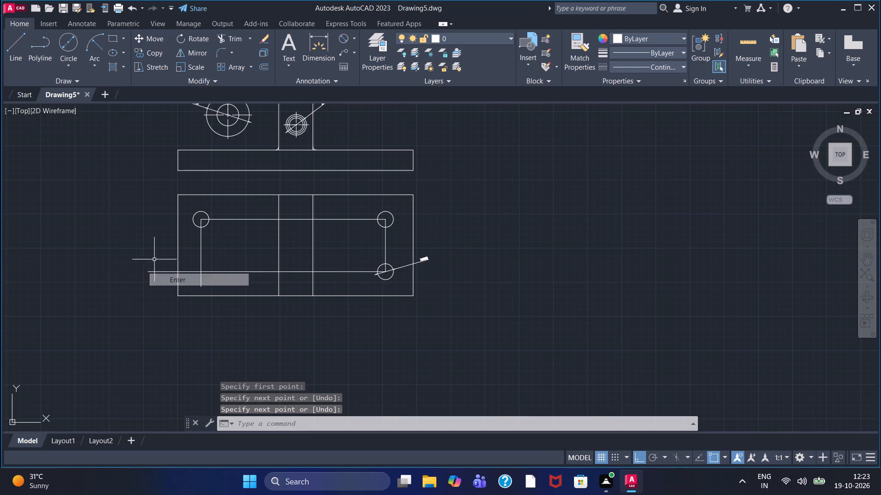
# Trim the lower horizontal line back to its crossing with the left vertical line, and remove that vertical line below the upper-left circle.
pyautogui.click(230, 42)
pyautogui.scroll(1, 204, 248)
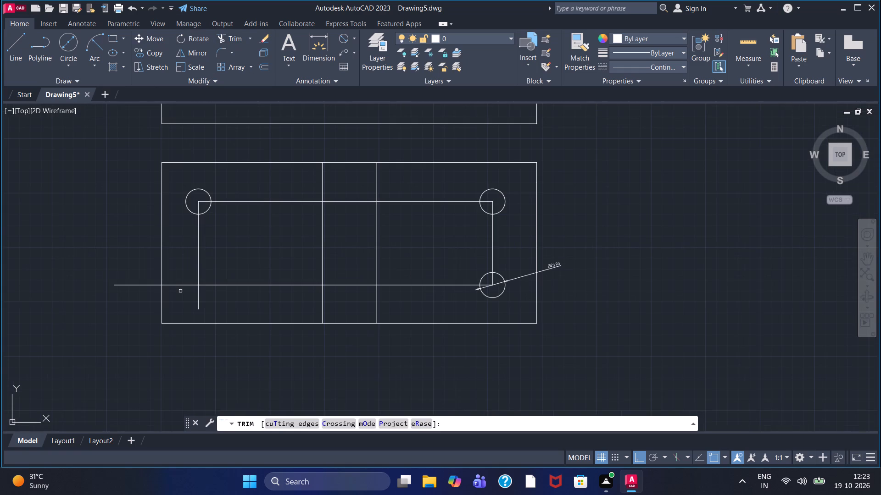
pyautogui.click(180, 286)
pyautogui.click(197, 296)
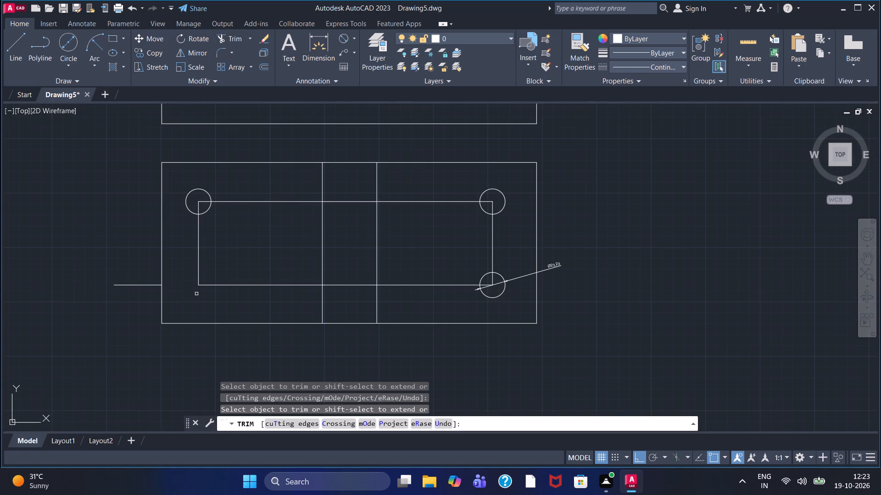
pyautogui.click(197, 275)
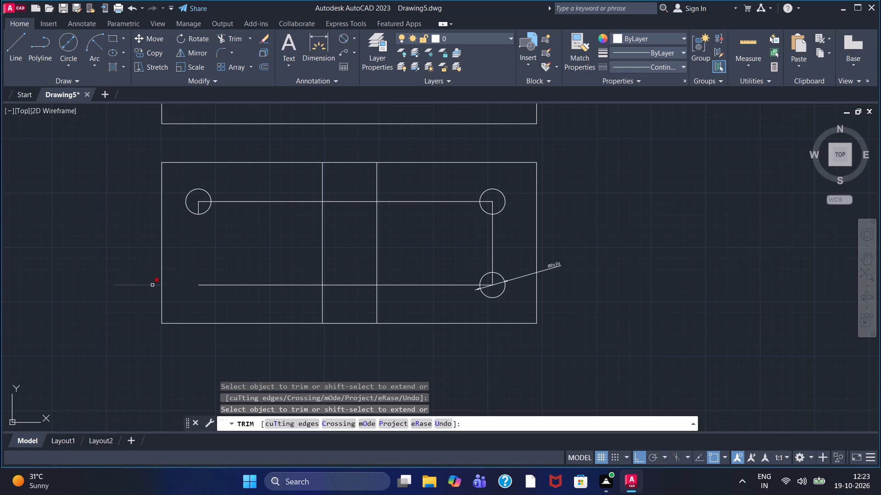
pyautogui.click(152, 285)
# Draw a circle with diameter 23.23 centered on the lower horizontal line's left end.
pyautogui.click(67, 50)
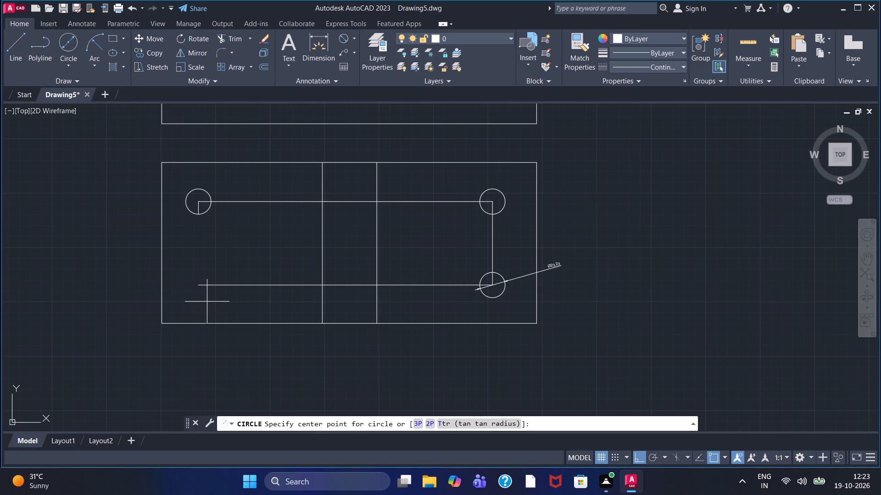
pyautogui.click(200, 287)
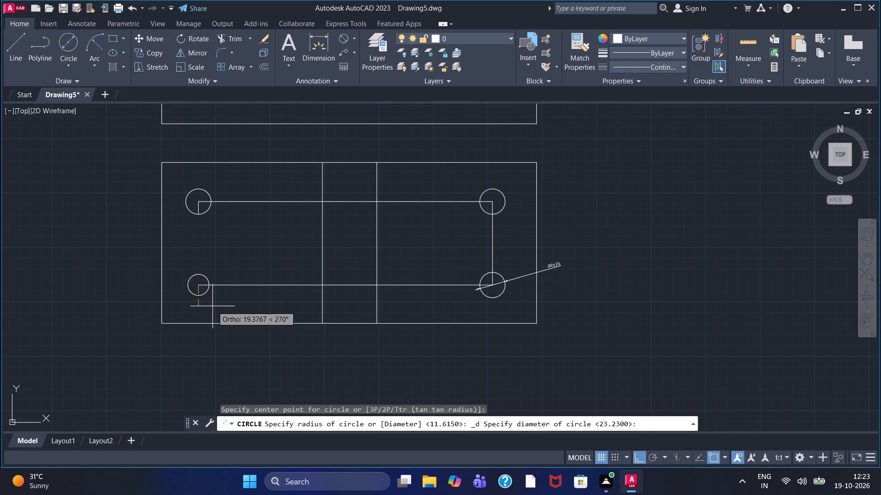
pyautogui.write('23.23')
pyautogui.press('Return')
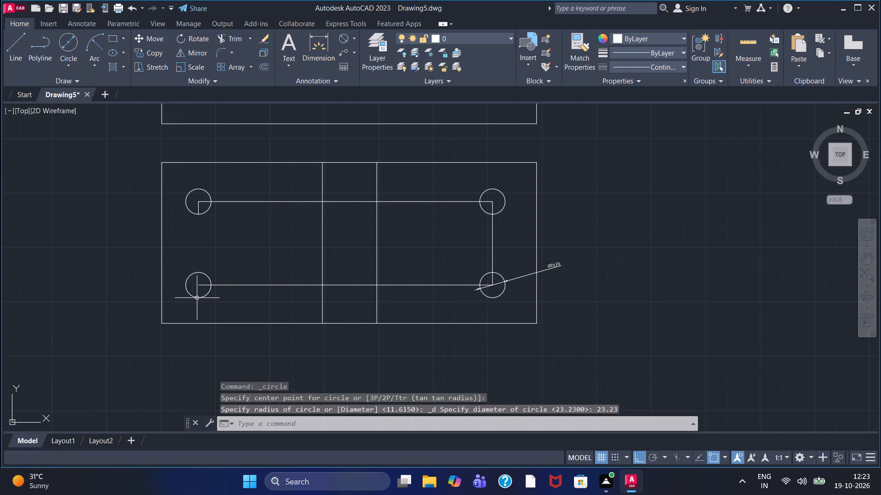
# Trim away the lower horizontal construction line between the lower circles and the vertical construction line joining the two right-hand circles.
pyautogui.click(235, 38)
pyautogui.click(257, 284)
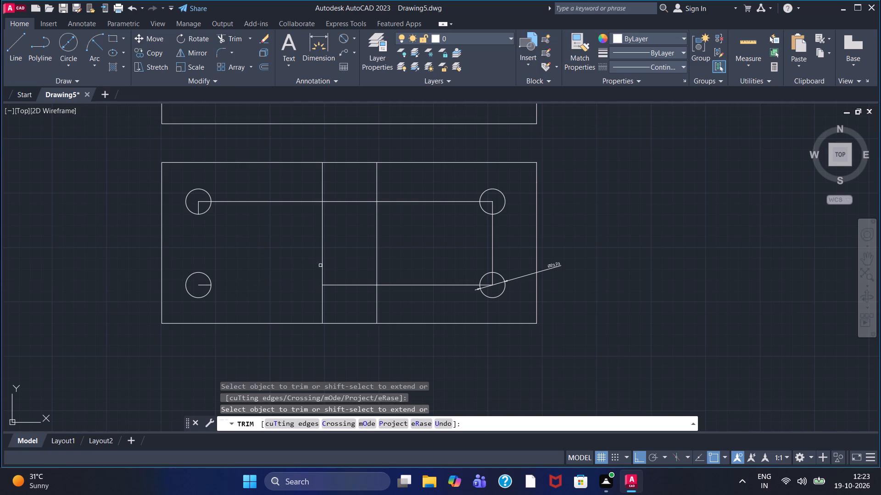
pyautogui.click(338, 284)
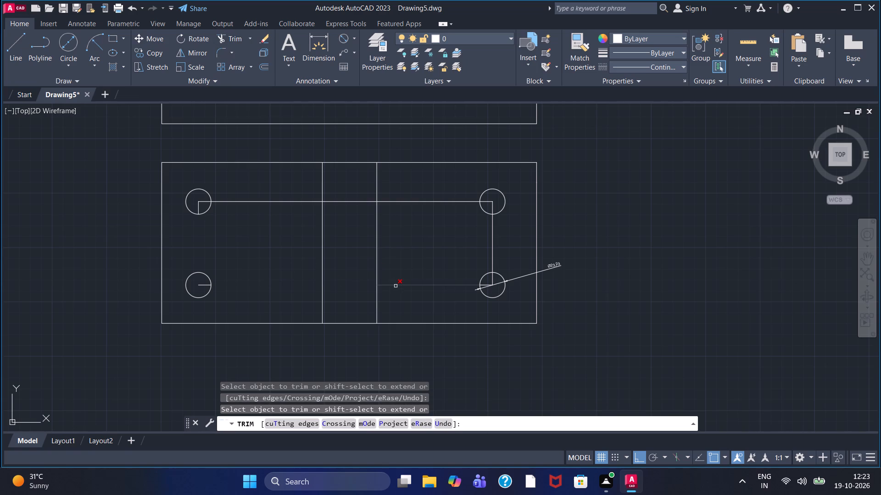
pyautogui.doubleClick(396, 286)
pyautogui.scroll(3, 464, 283)
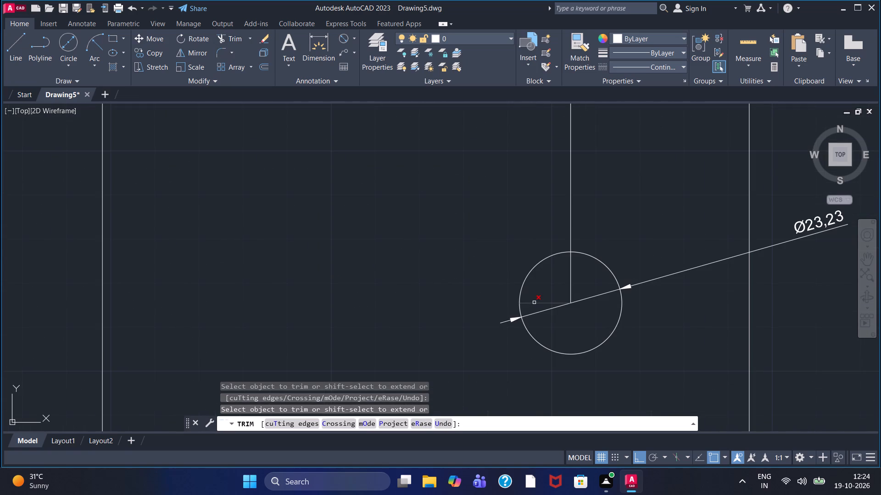
pyautogui.click(534, 302)
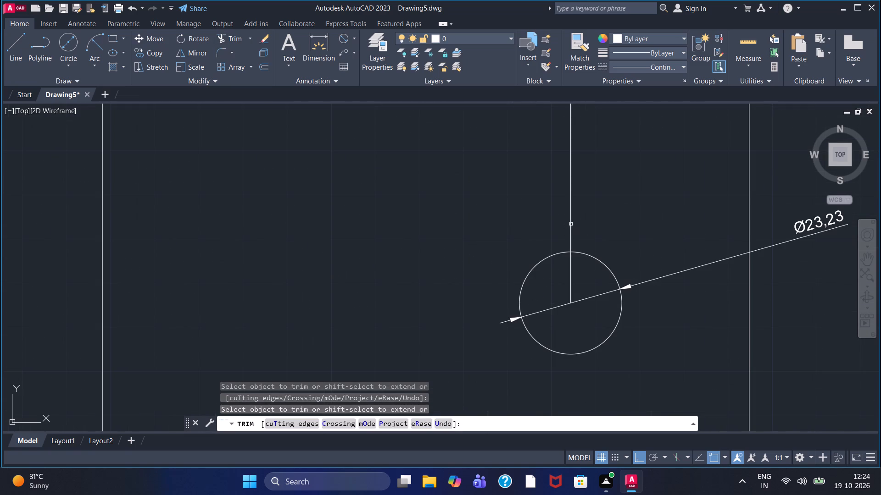
pyautogui.click(571, 224)
pyautogui.click(569, 268)
# Trim away the upper horizontal construction line and the leftover line stubs inside the upper-right, upper-left and lower-left circles.
pyautogui.scroll(-2, 556, 256)
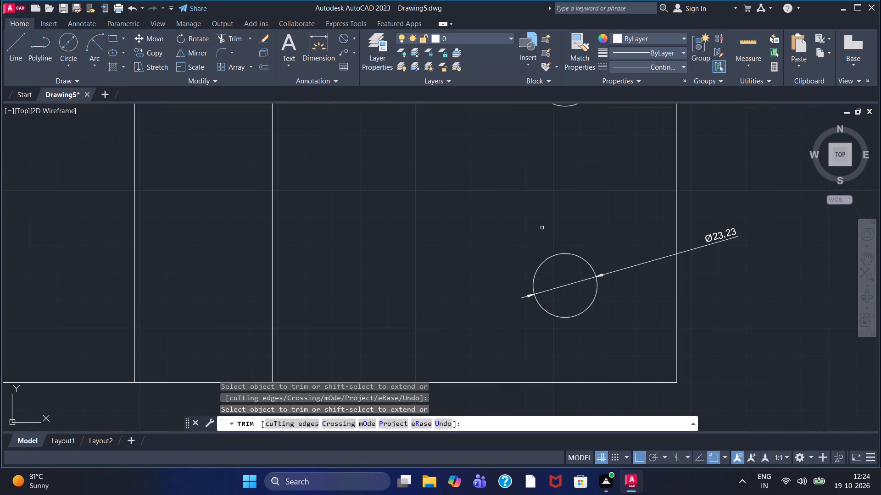
pyautogui.click(469, 131)
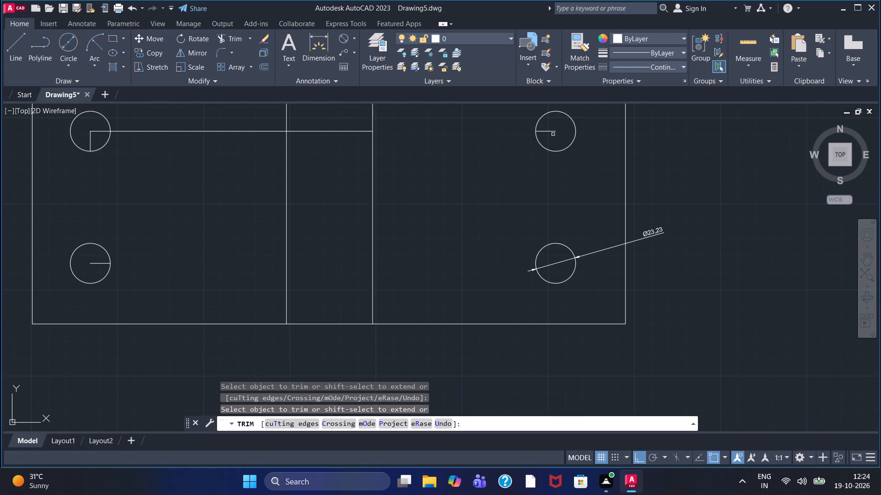
pyautogui.click(551, 132)
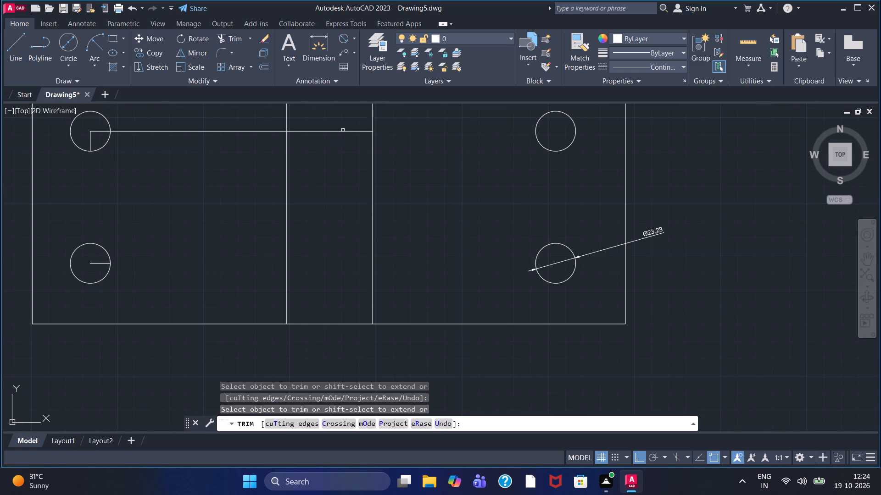
pyautogui.click(343, 130)
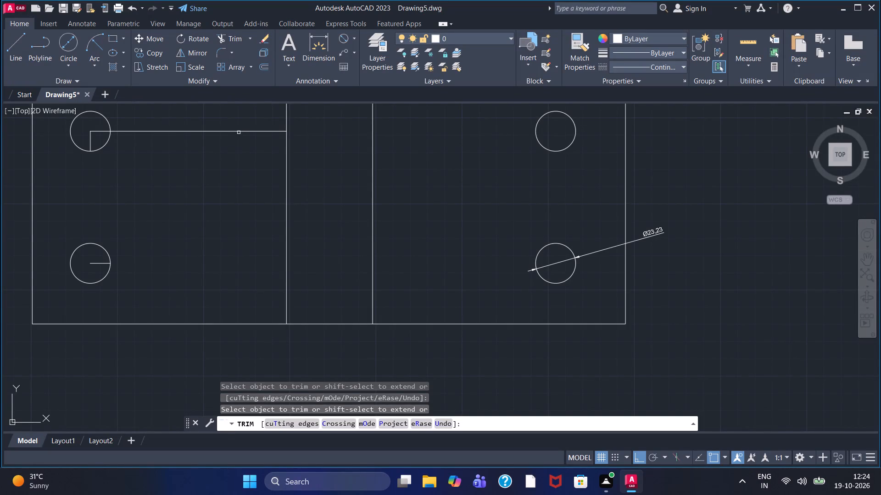
pyautogui.click(240, 130)
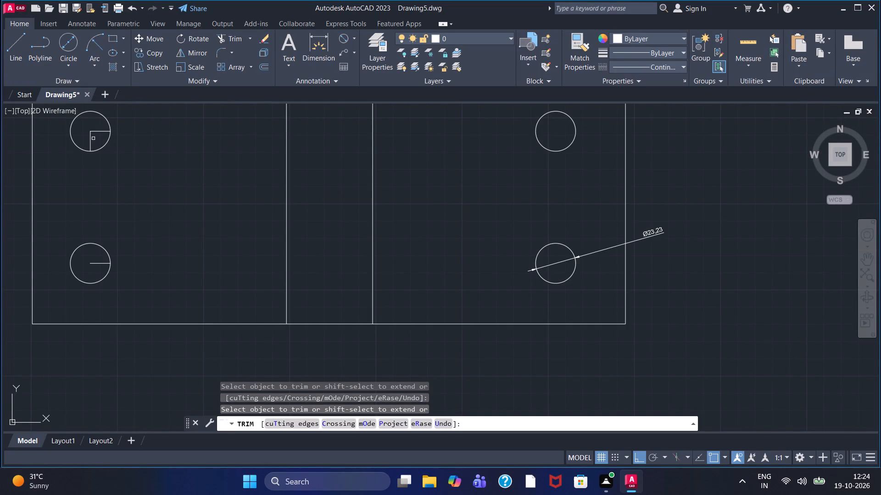
pyautogui.click(88, 135)
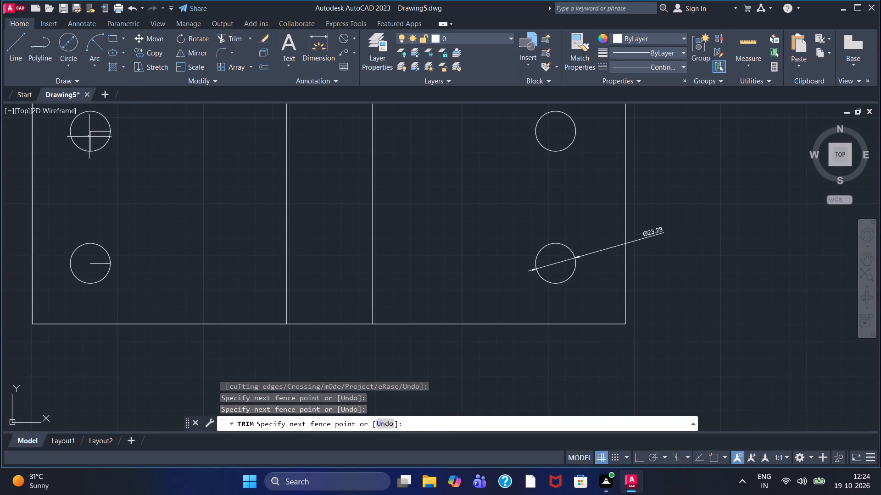
pyautogui.click(94, 140)
pyautogui.moveTo(99, 136); pyautogui.dragTo(98, 128)
pyautogui.click(98, 128)
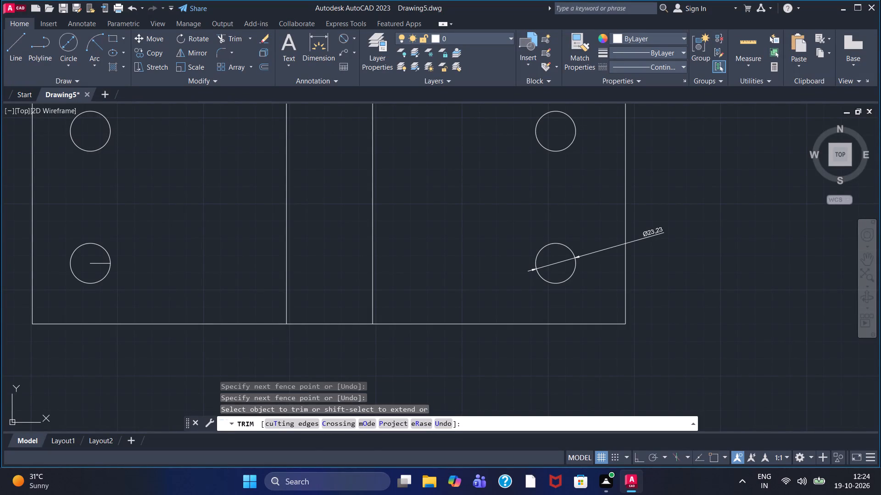
pyautogui.moveTo(96, 257); pyautogui.dragTo(97, 265)
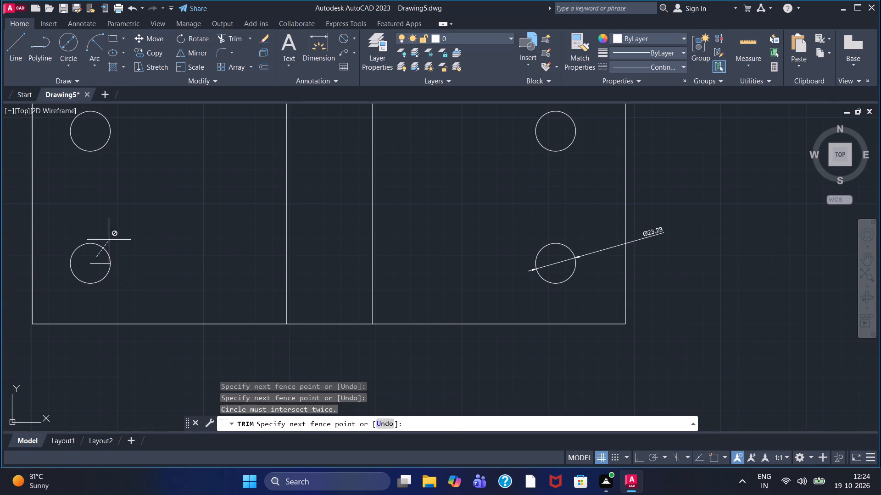
pyautogui.click(98, 273)
# Draw two short horizontal lines across both middle vertical lines, one near the upper circles' level and one near the lower circles' level.
pyautogui.scroll(-1, 168, 271)
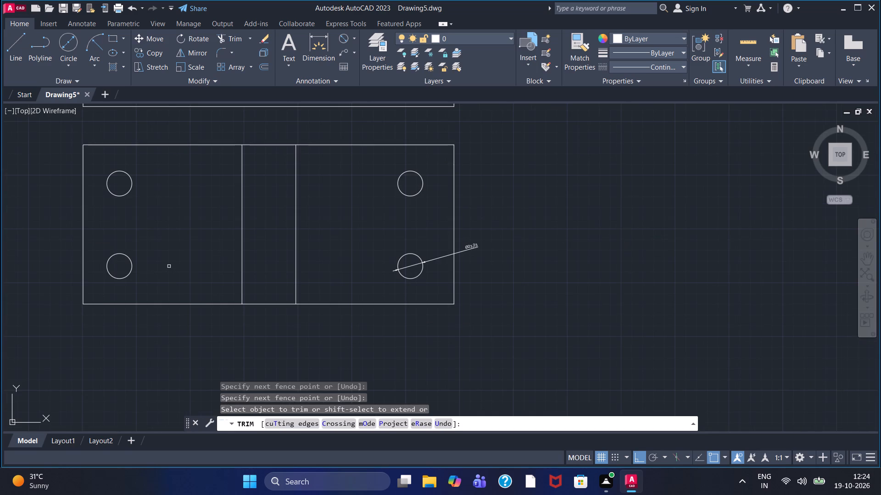
pyautogui.scroll(-1, 169, 264)
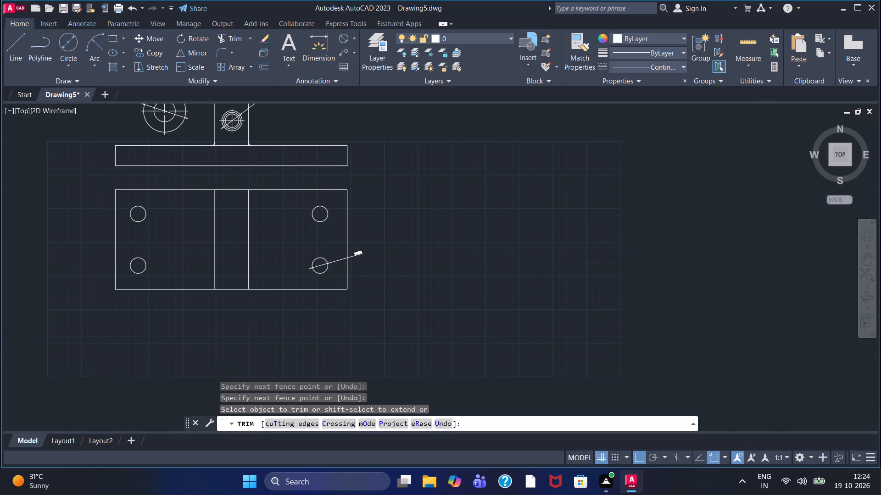
pyautogui.moveTo(205, 212); pyautogui.dragTo(194, 259, button='middle')
pyautogui.scroll(1, 193, 259)
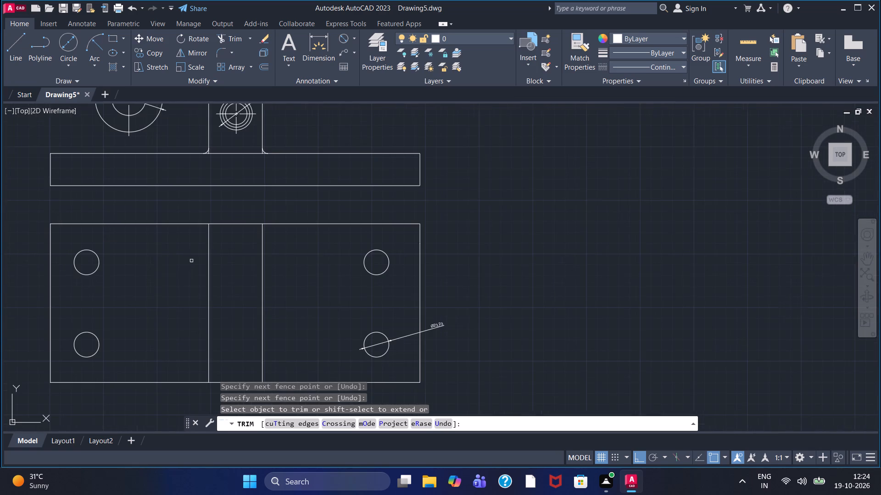
pyautogui.moveTo(188, 268); pyautogui.dragTo(176, 242, button='middle')
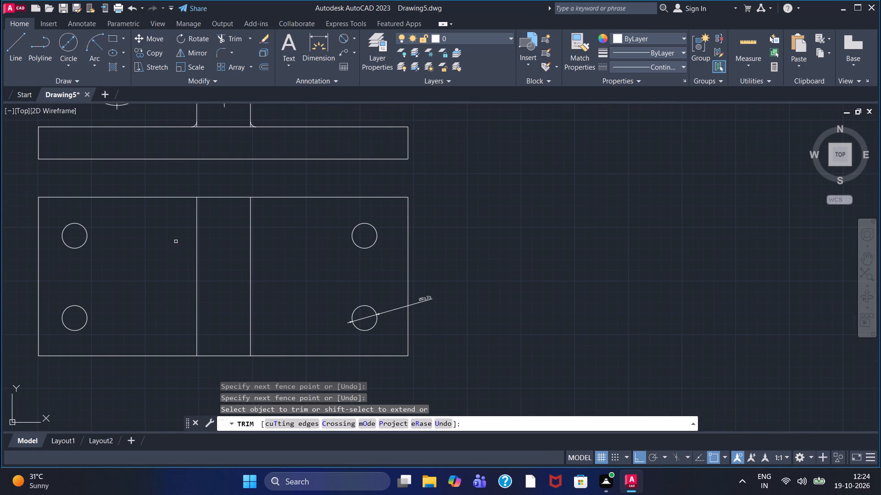
pyautogui.click(11, 55)
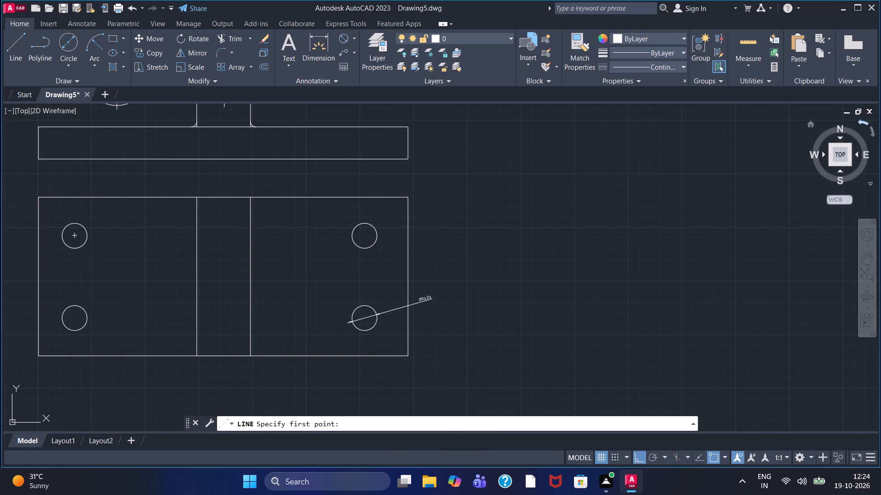
pyautogui.click(187, 239)
pyautogui.click(259, 247)
pyautogui.rightClick(264, 245)
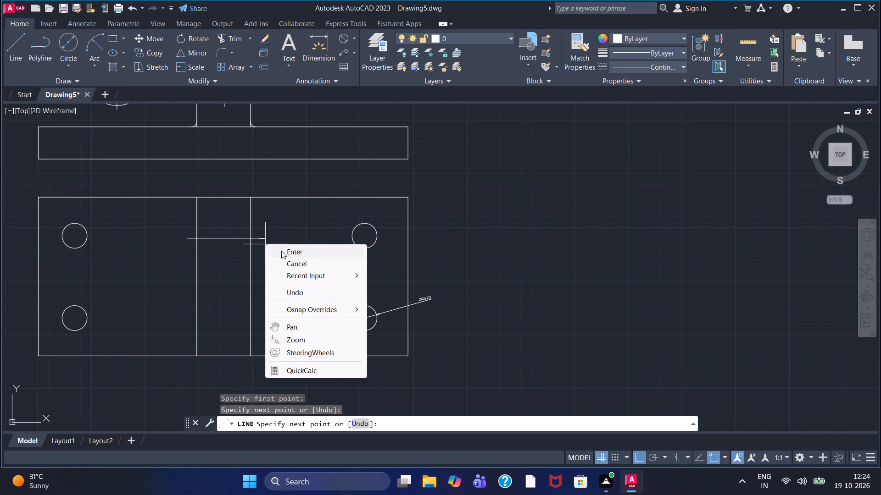
pyautogui.click(284, 253)
pyautogui.click(27, 48)
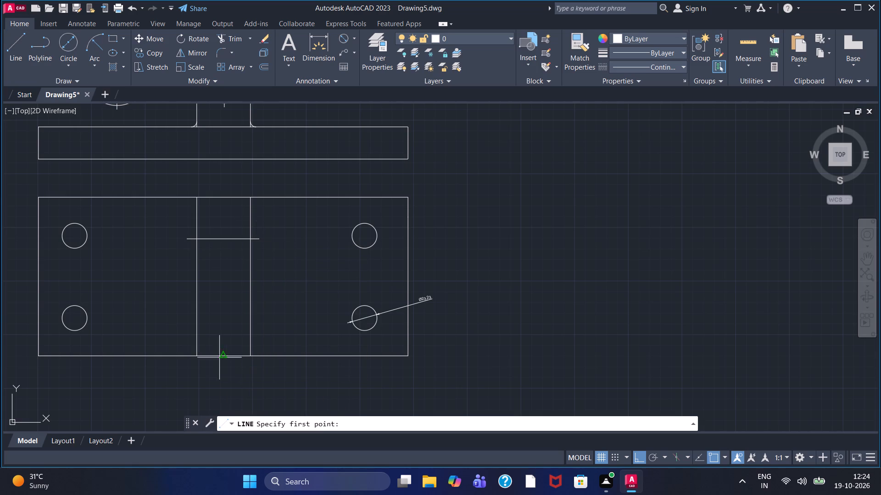
pyautogui.click(185, 320)
pyautogui.click(261, 323)
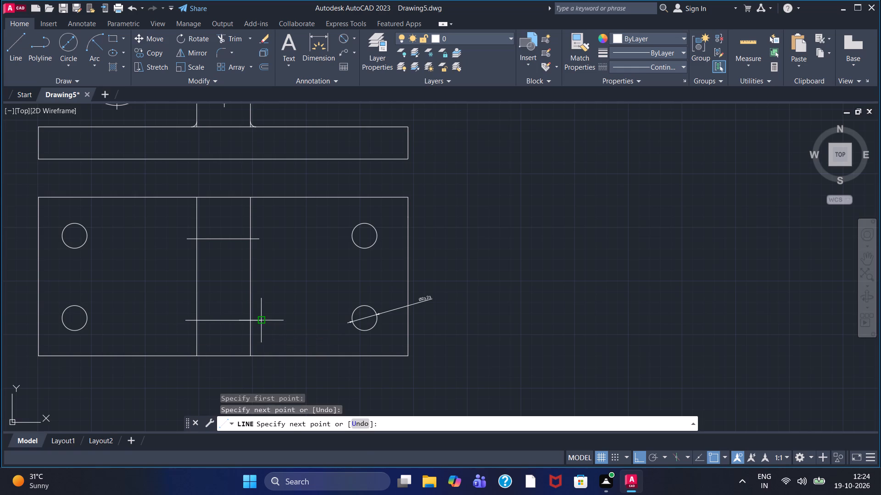
pyautogui.rightClick(261, 323)
pyautogui.click(268, 329)
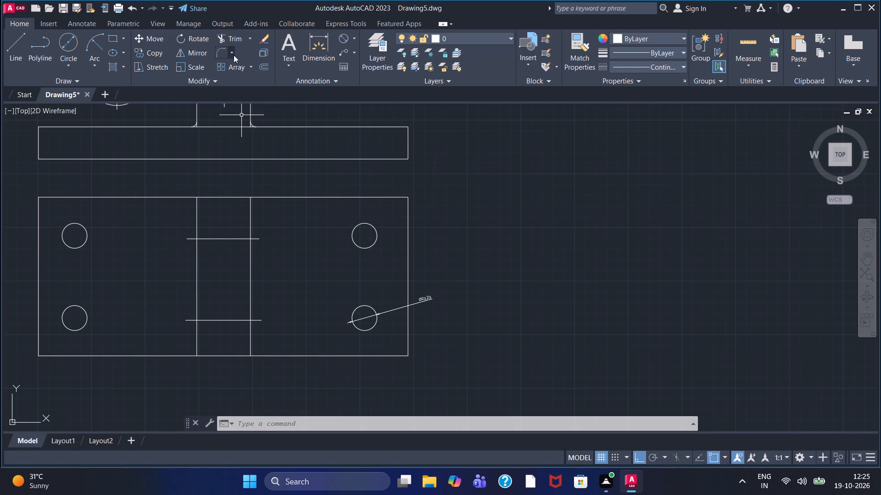
# Draw a vertical line in linetype ACAD_ISO02W100 from the rectangle's top-edge midpoint down to its bottom edge.
pyautogui.click(223, 42)
pyautogui.click(621, 68)
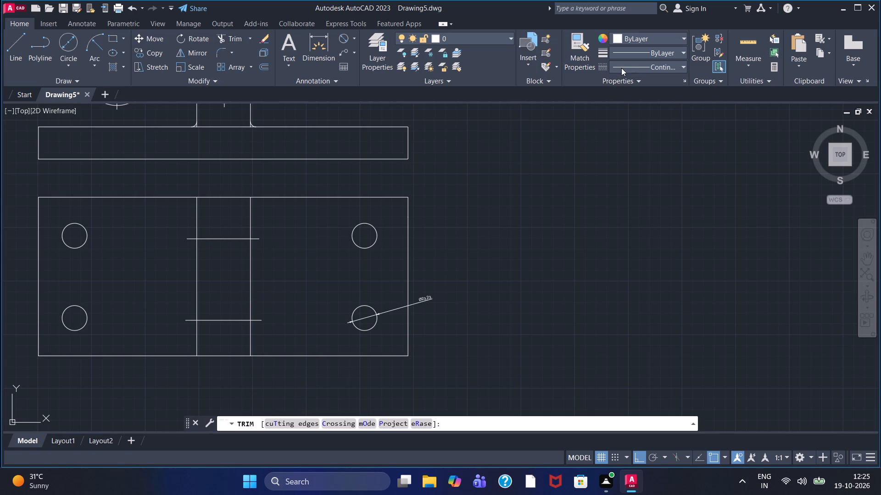
pyautogui.click(629, 107)
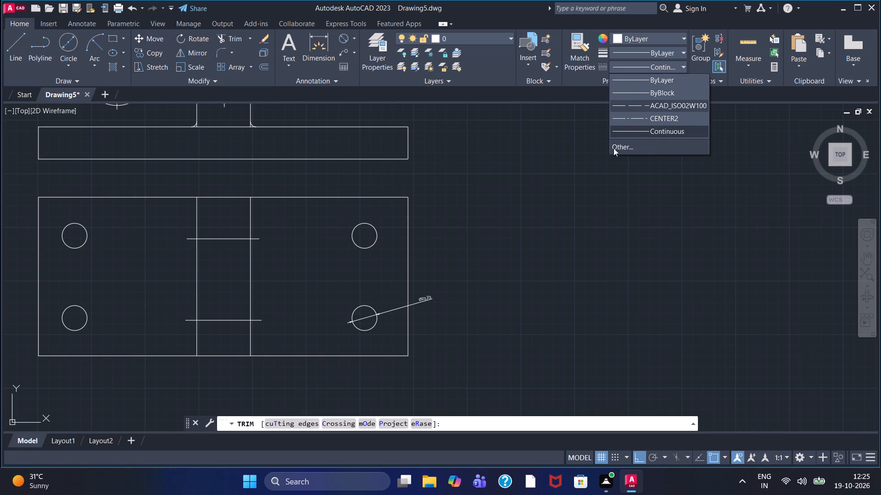
pyautogui.click(647, 104)
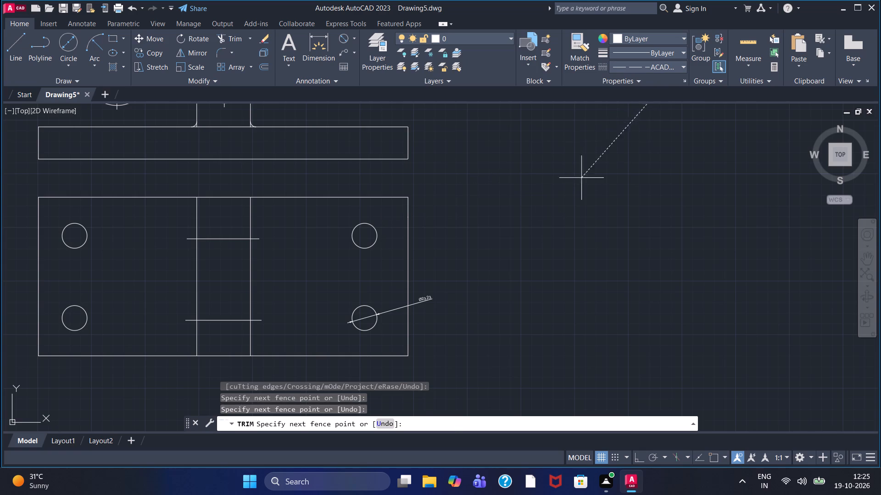
pyautogui.click(583, 174)
pyautogui.click(8, 58)
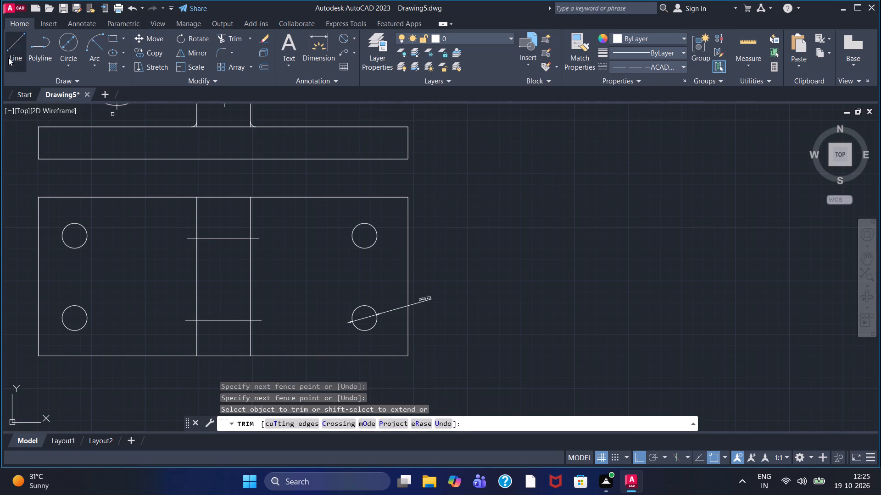
pyautogui.click(220, 198)
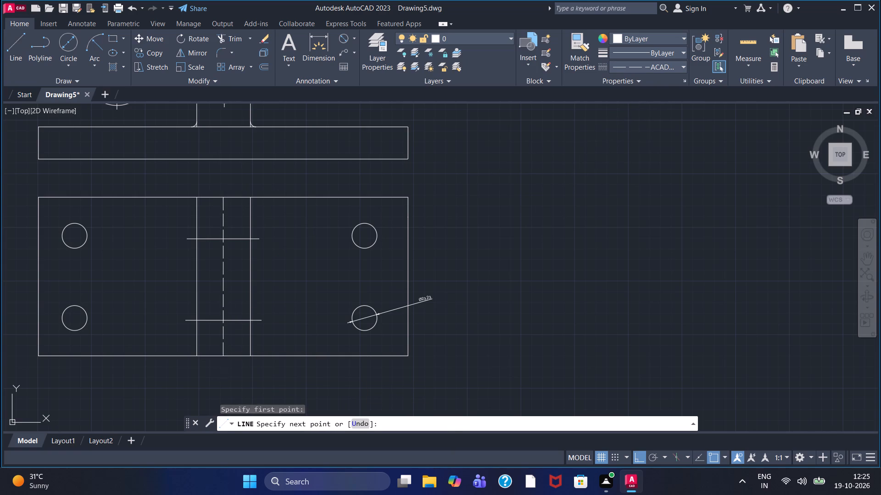
pyautogui.click(224, 358)
pyautogui.rightClick(224, 358)
pyautogui.click(256, 231)
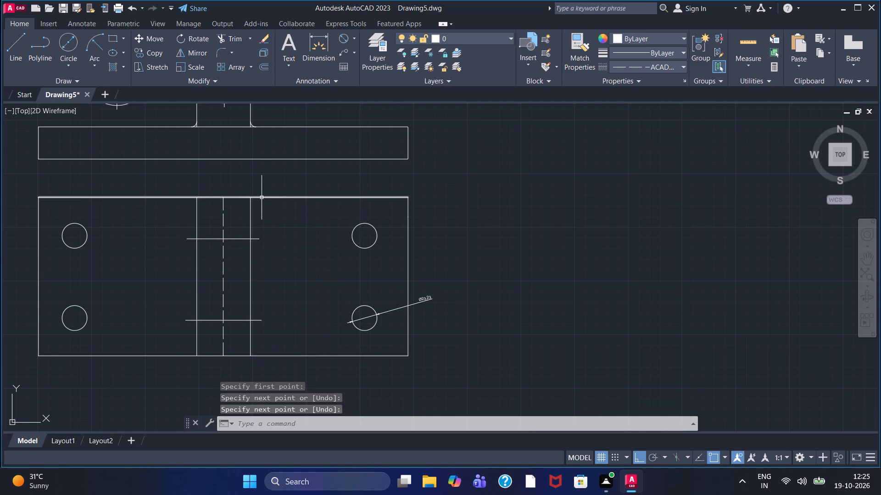
# Draw a stepped outline from the rectangle's top-edge midpoint: 15 left, 10 down, 30 right, and up past the top edge.
pyautogui.click(2, 50)
pyautogui.doubleClick(11, 51)
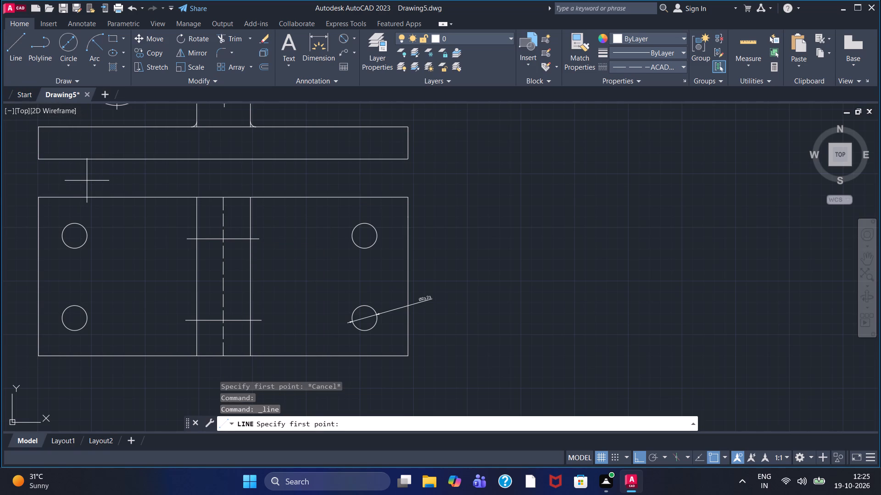
pyautogui.click(221, 198)
pyautogui.scroll(2, 212, 197)
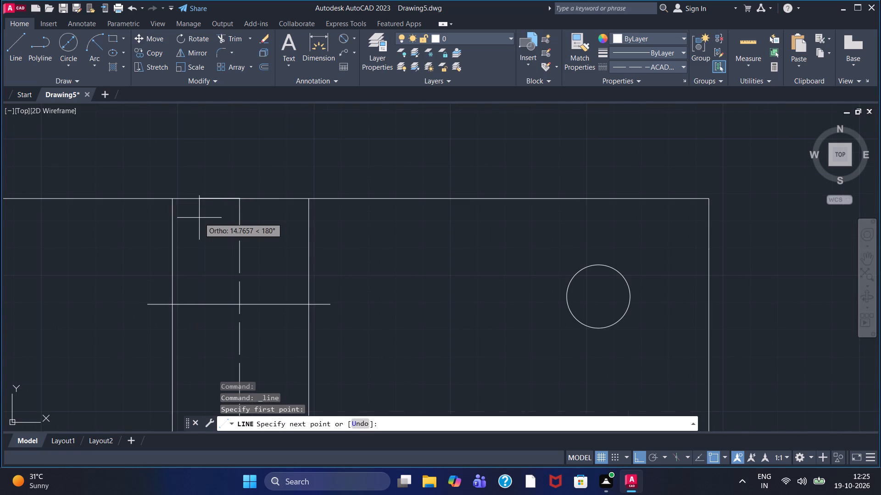
pyautogui.write('15')
pyautogui.press('Return')
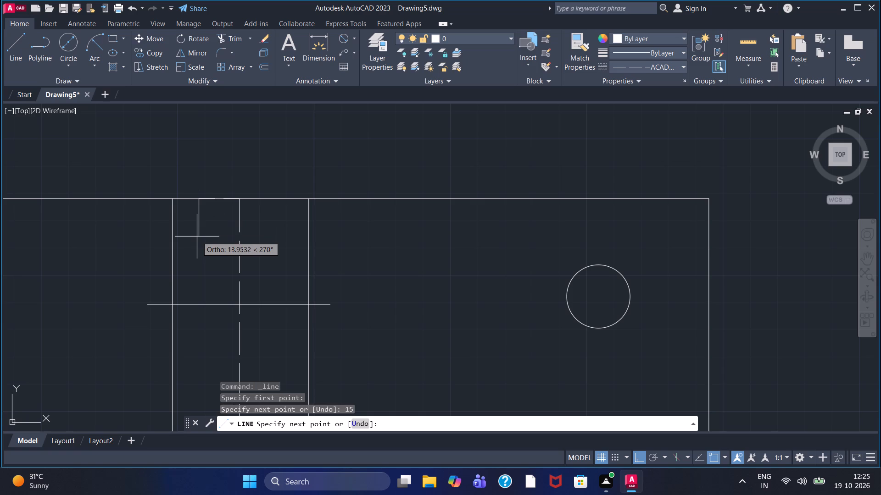
pyautogui.write('10')
pyautogui.press('Return')
pyautogui.press('1')
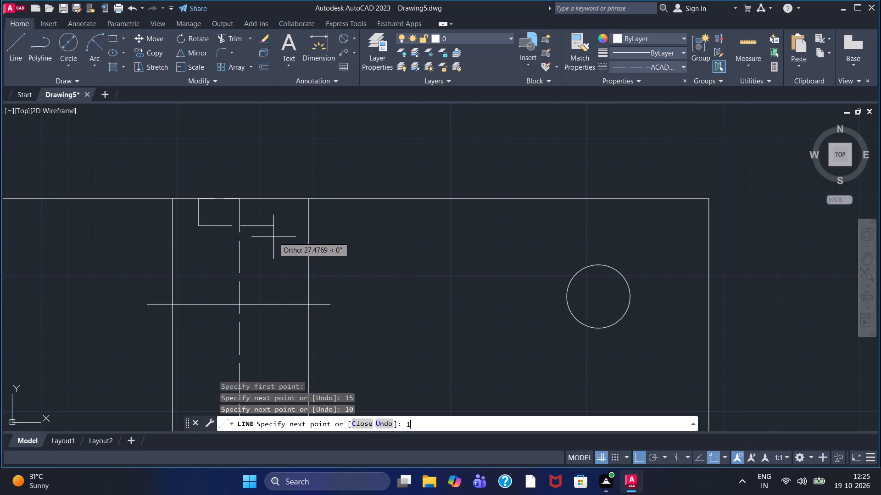
pyautogui.press('BackSpace')
pyautogui.press('3')
pyautogui.press('0')
pyautogui.press('Return')
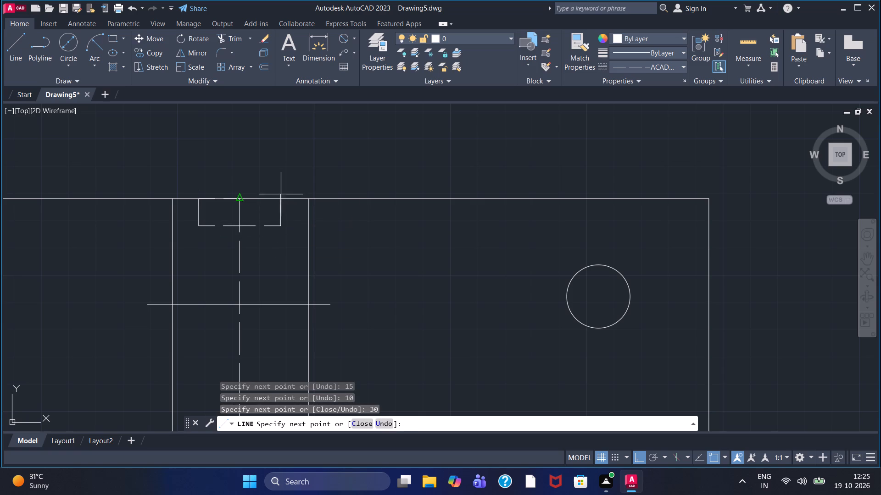
pyautogui.click(282, 187)
pyautogui.rightClick(282, 187)
pyautogui.click(288, 191)
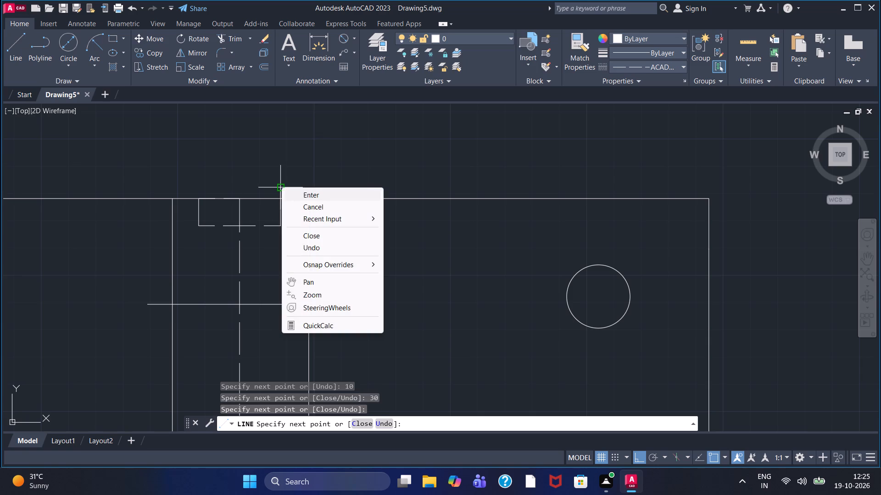
# Trim the outline's right vertical line where it sticks out above the rectangle's top edge.
pyautogui.click(234, 39)
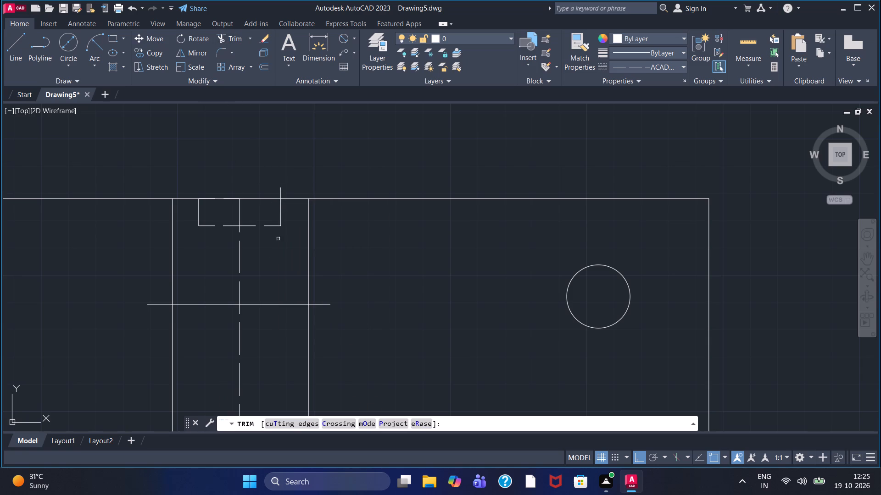
pyautogui.click(279, 188)
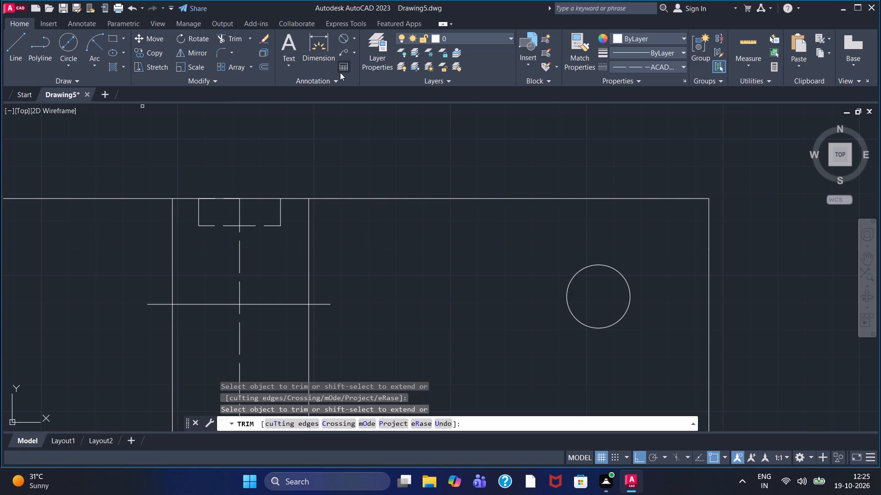
# Offset the small outline's left, bottom and right lines outward using the Through option, entering 2 for each.
pyautogui.click(266, 67)
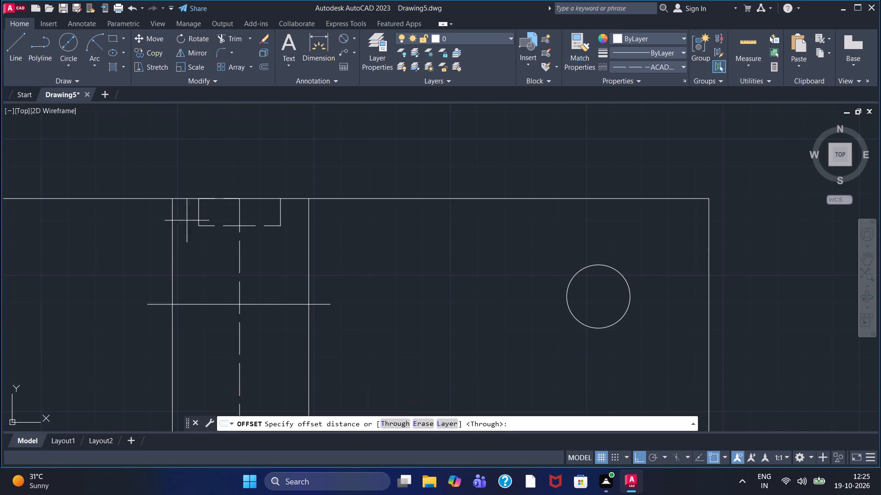
pyautogui.click(405, 419)
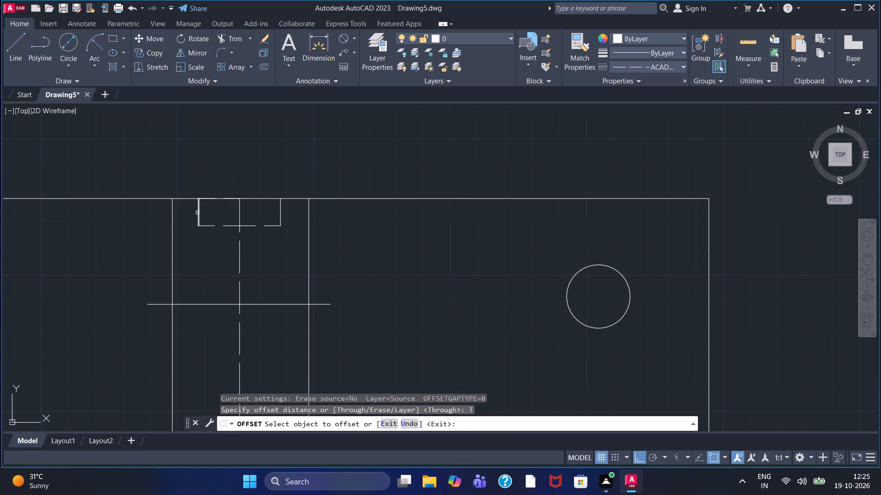
pyautogui.click(199, 213)
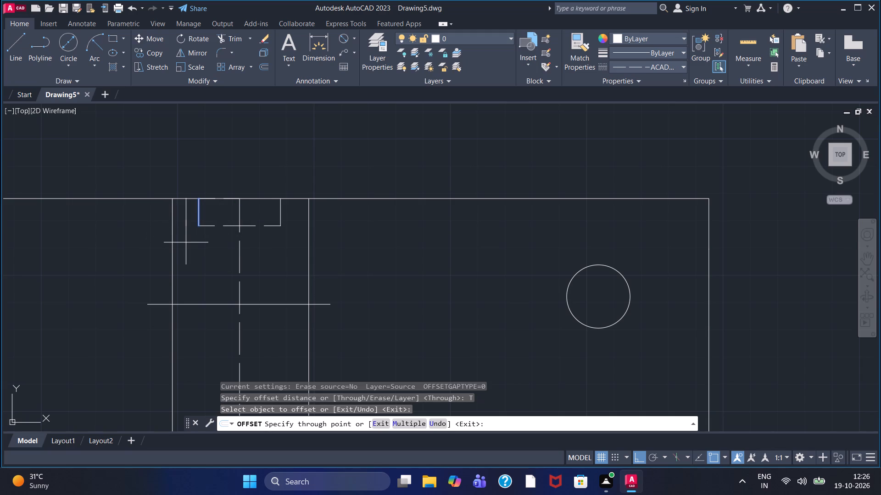
pyautogui.press('2')
pyautogui.press('Return')
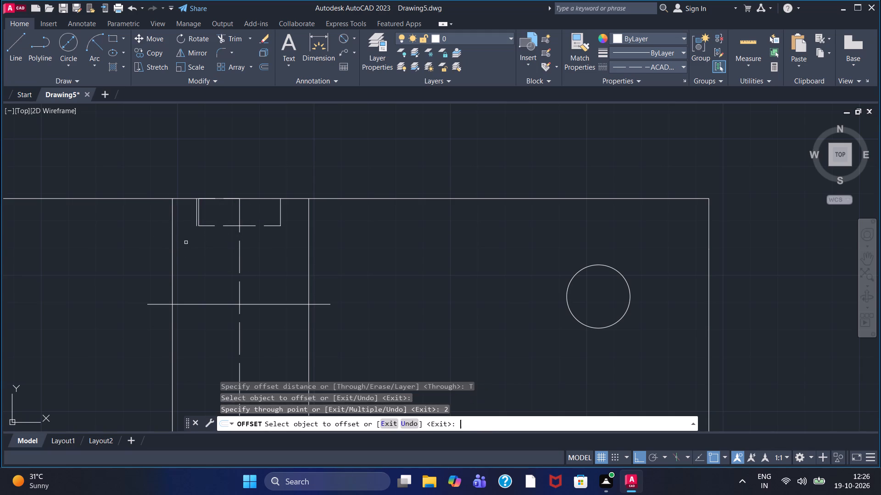
pyautogui.click(217, 226)
pyautogui.press('2')
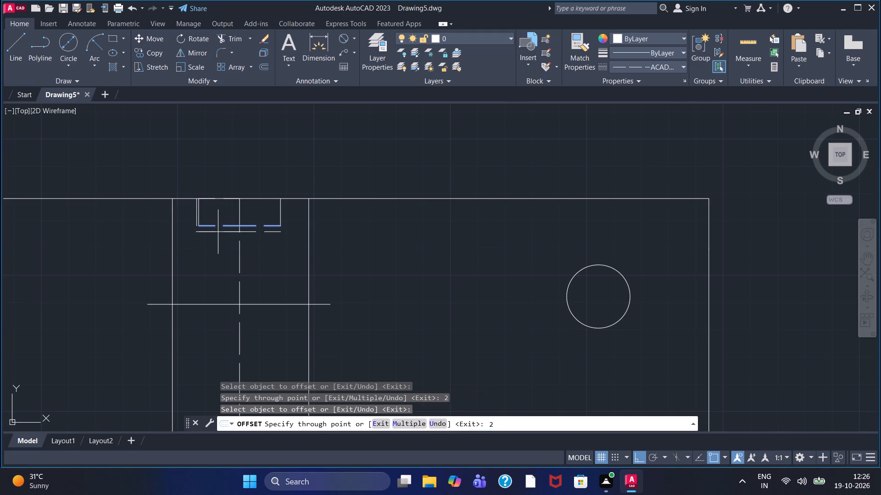
pyautogui.press('Return')
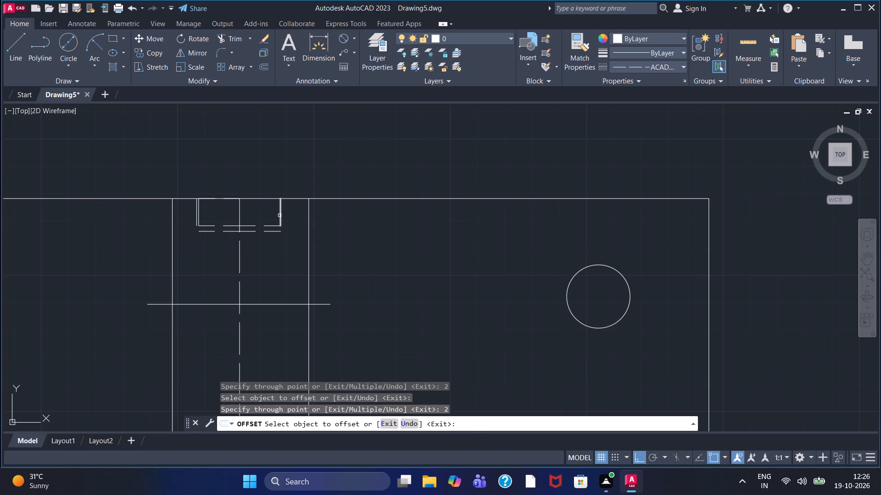
pyautogui.click(279, 215)
pyautogui.press('2')
pyautogui.press('Return')
# Draw line extensions at the lower-left corner, continuing the offset left line downward and the offset bottom line leftward until they cross.
pyautogui.click(27, 49)
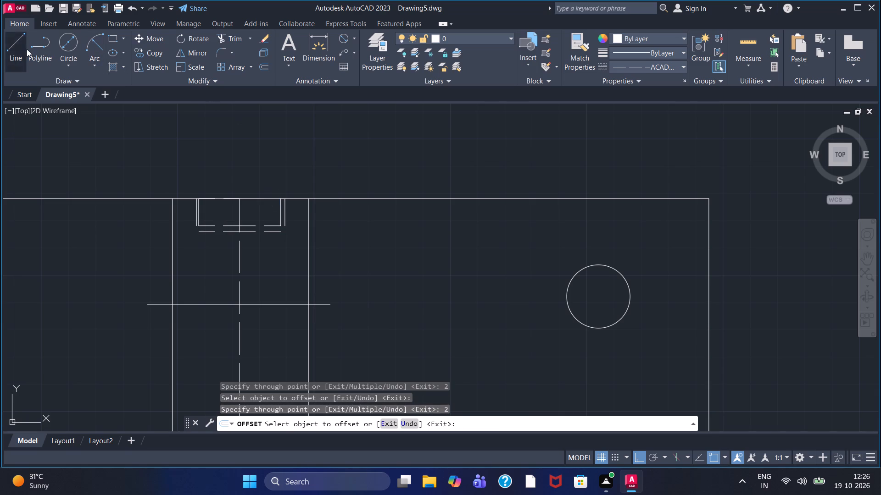
pyautogui.scroll(3, 172, 195)
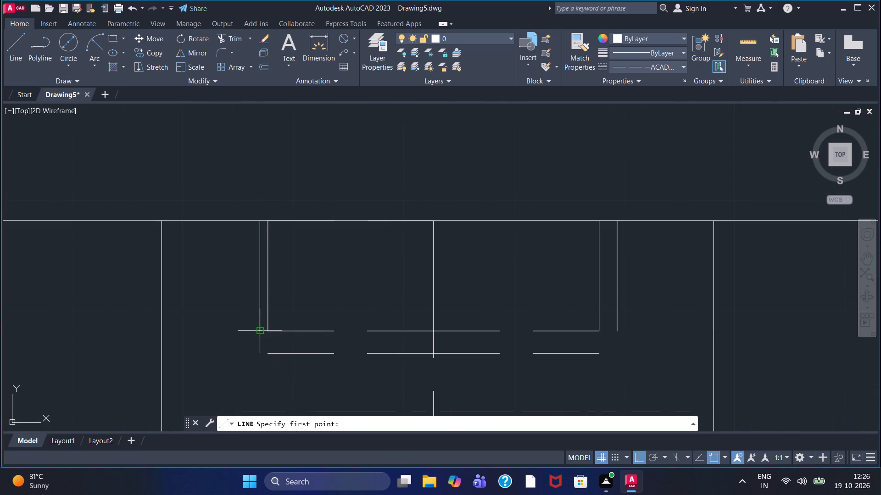
pyautogui.click(256, 330)
pyautogui.doubleClick(258, 373)
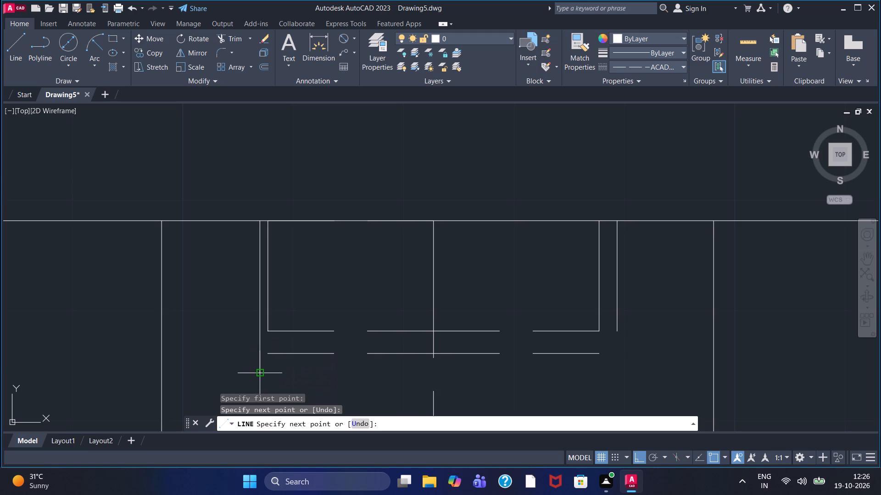
pyautogui.rightClick(258, 374)
pyautogui.click(288, 252)
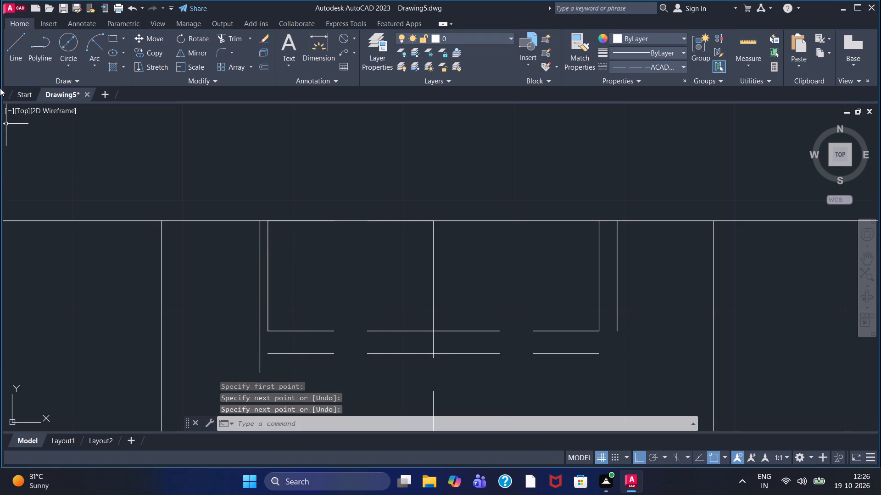
pyautogui.click(10, 60)
pyautogui.click(265, 355)
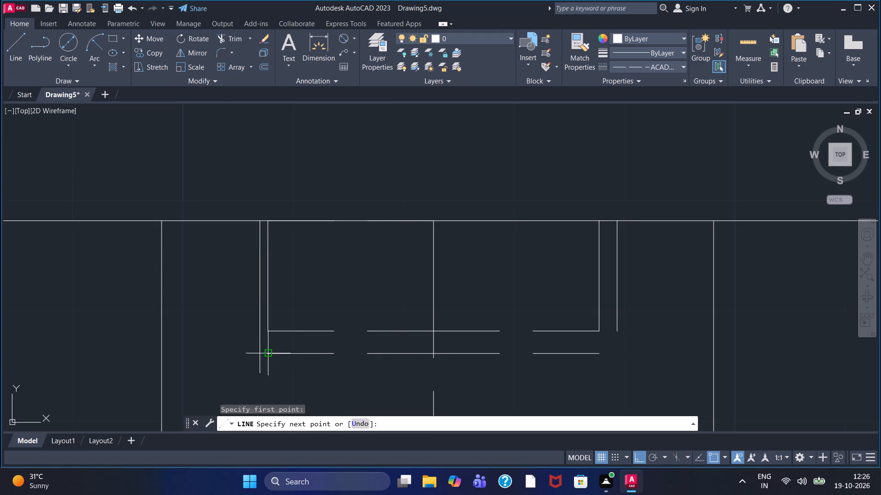
pyautogui.doubleClick(230, 349)
pyautogui.rightClick(230, 349)
pyautogui.click(252, 223)
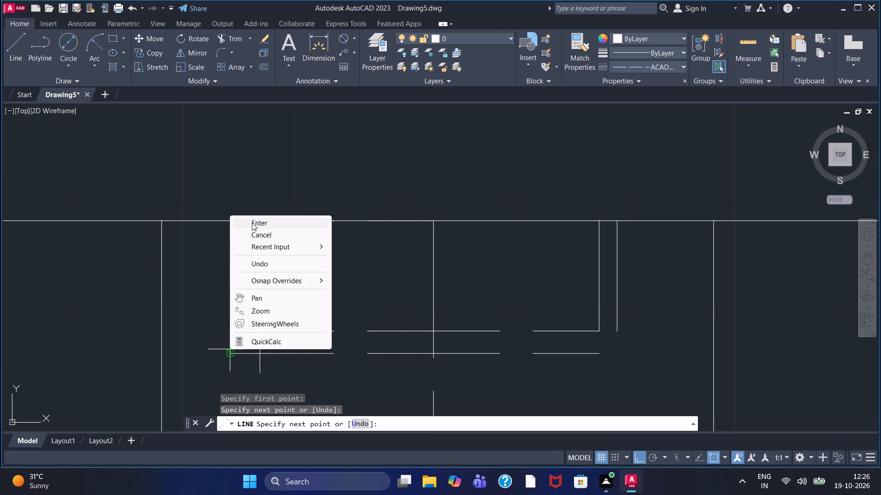
# Draw line extensions at the lower-right corner, continuing the offset bottom line rightward and the offset right line downward until they cross.
pyautogui.click(7, 44)
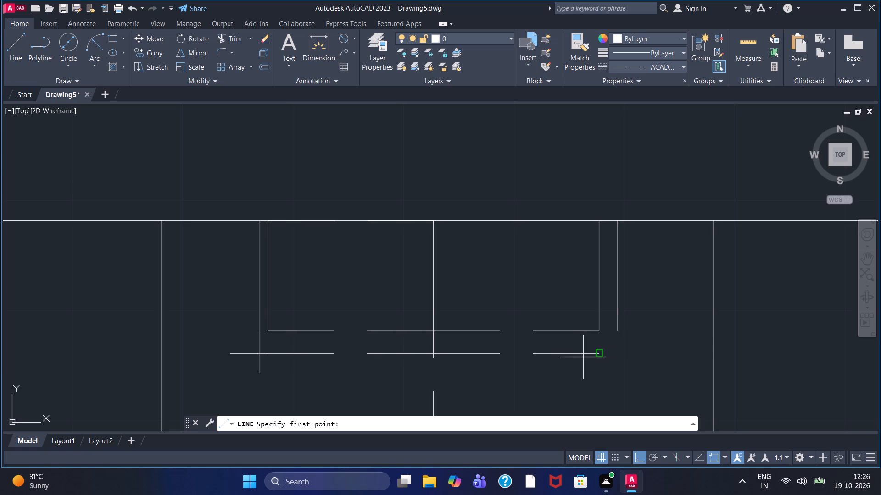
pyautogui.doubleClick(597, 354)
pyautogui.doubleClick(652, 352)
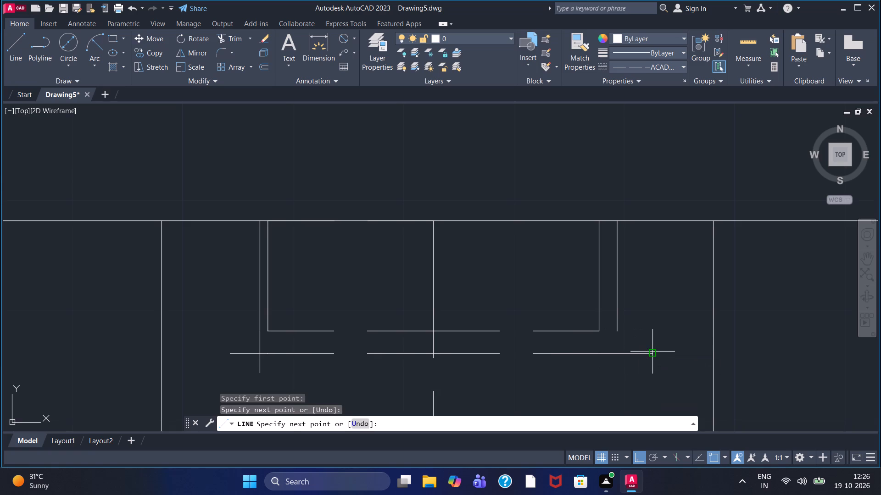
pyautogui.rightClick(652, 352)
pyautogui.click(673, 225)
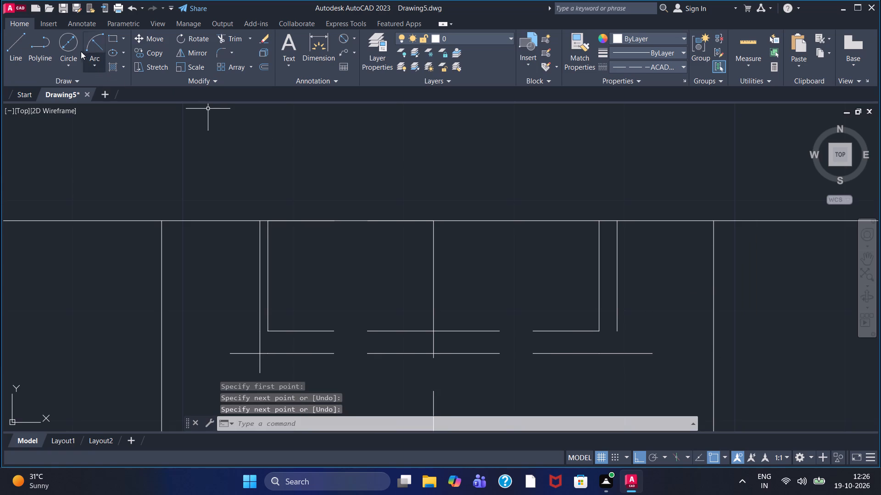
pyautogui.click(5, 50)
pyautogui.click(16, 57)
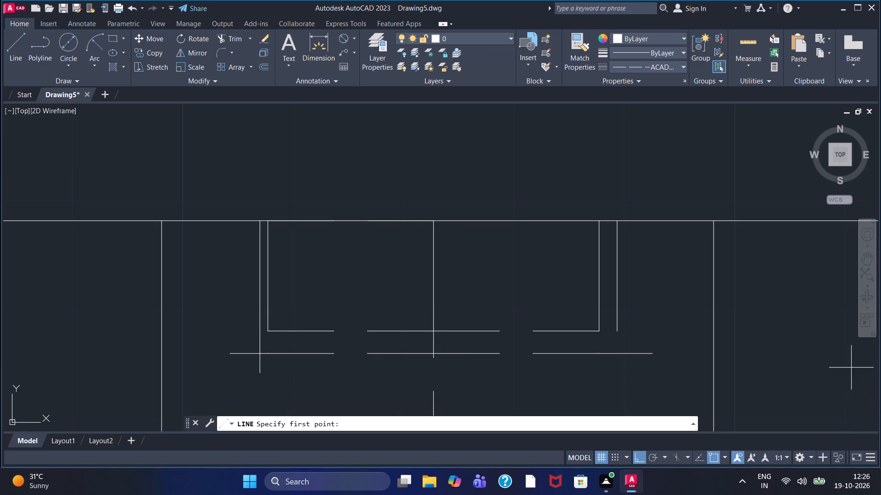
pyautogui.click(616, 328)
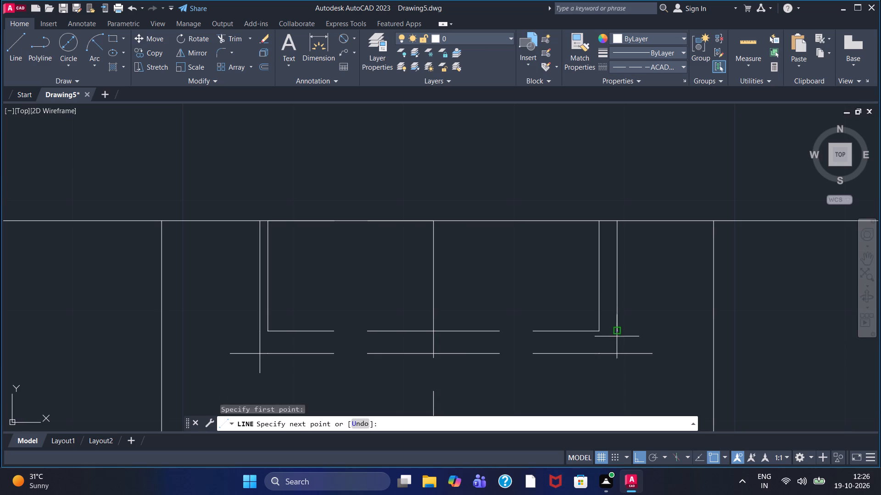
pyautogui.doubleClick(619, 369)
pyautogui.rightClick(619, 369)
pyautogui.doubleClick(657, 240)
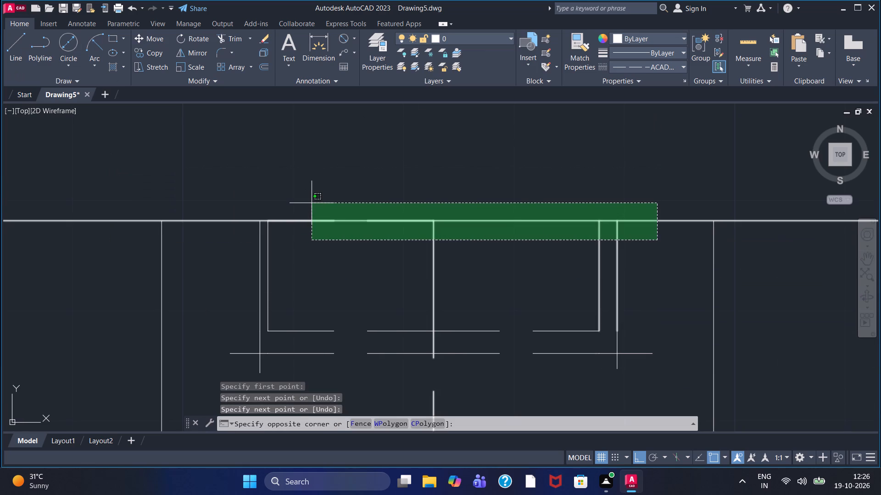
pyautogui.press('Escape')
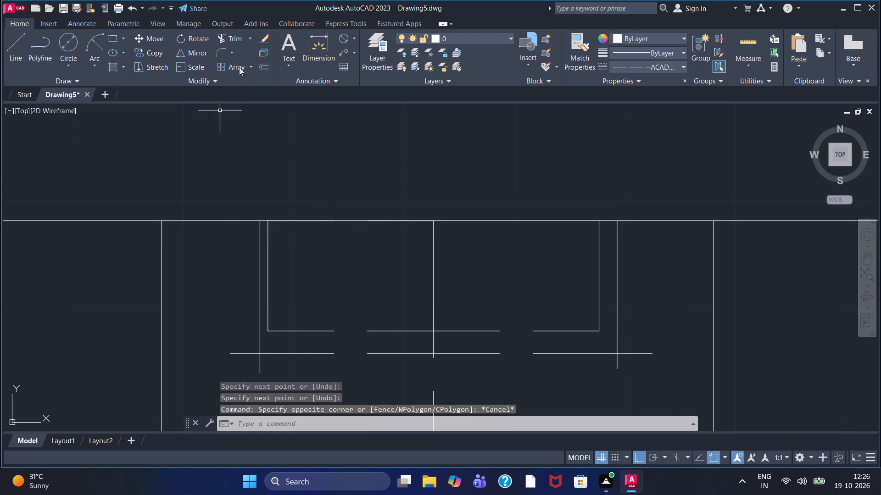
# Trim the four line ends overhanging the lower-left and lower-right corners of the outer offset outline.
pyautogui.click(230, 41)
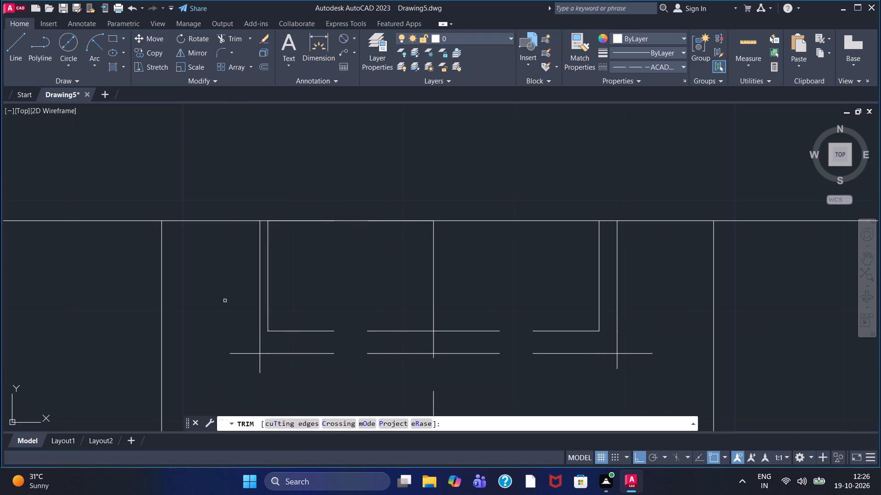
pyautogui.click(237, 352)
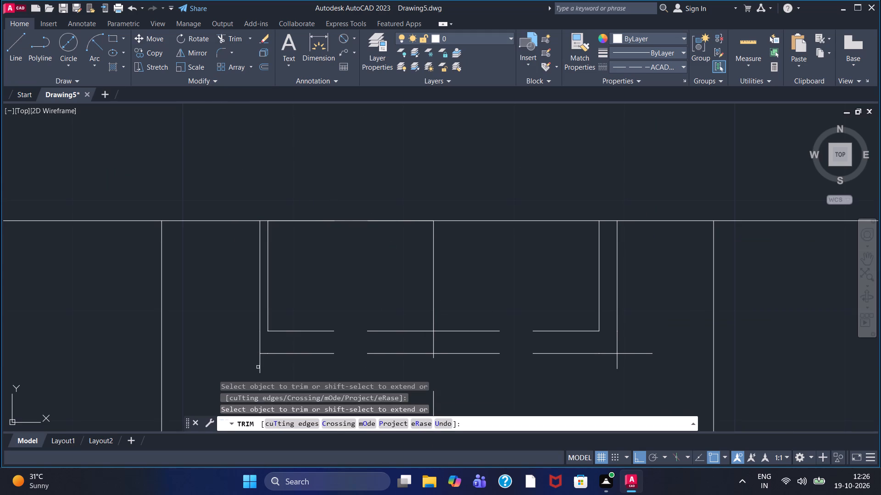
pyautogui.click(259, 367)
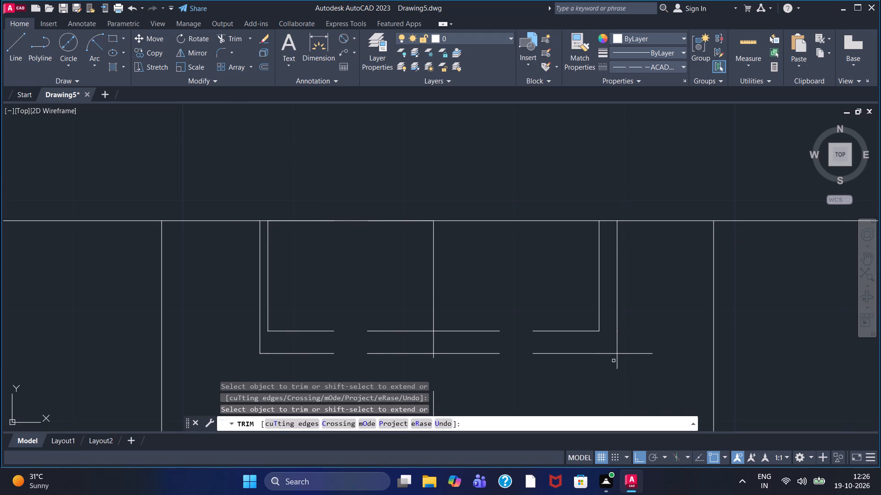
pyautogui.click(617, 361)
pyautogui.click(633, 353)
pyautogui.scroll(3, 377, 363)
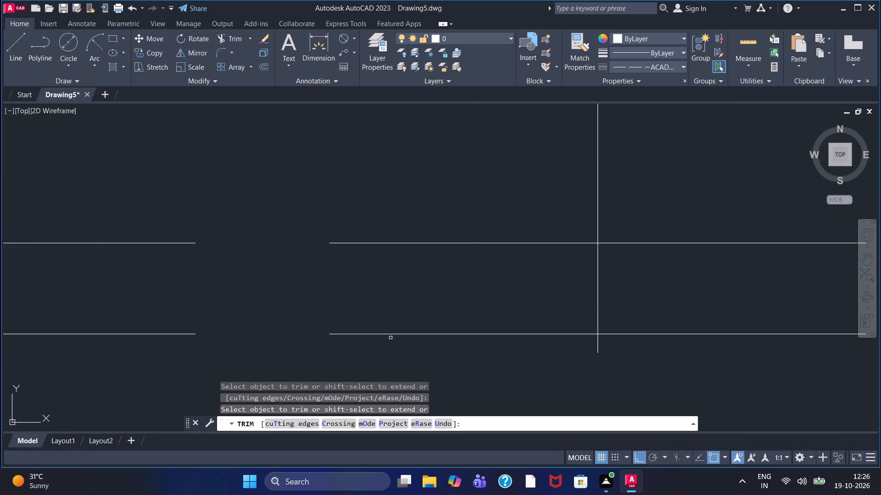
# Trim the end of the small outline's vertical middle line that overhangs its outer bottom line.
pyautogui.click(597, 352)
# Draw an L-shaped line from inside the small outline's lower-left part straight down, then about 17 leftward past the strip's left vertical line.
pyautogui.scroll(-3, 598, 352)
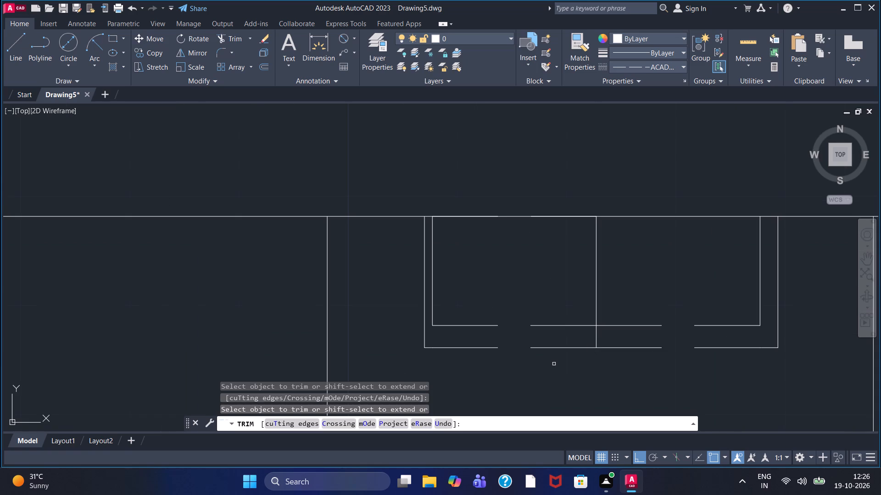
pyautogui.scroll(-1, 554, 364)
pyautogui.moveTo(558, 385); pyautogui.dragTo(496, 257, button='middle')
pyautogui.scroll(-1, 522, 316)
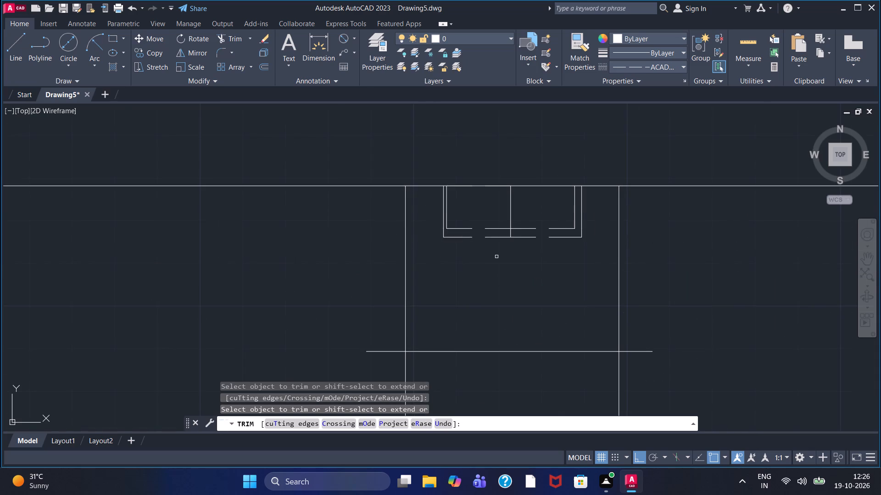
pyautogui.scroll(-1, 496, 257)
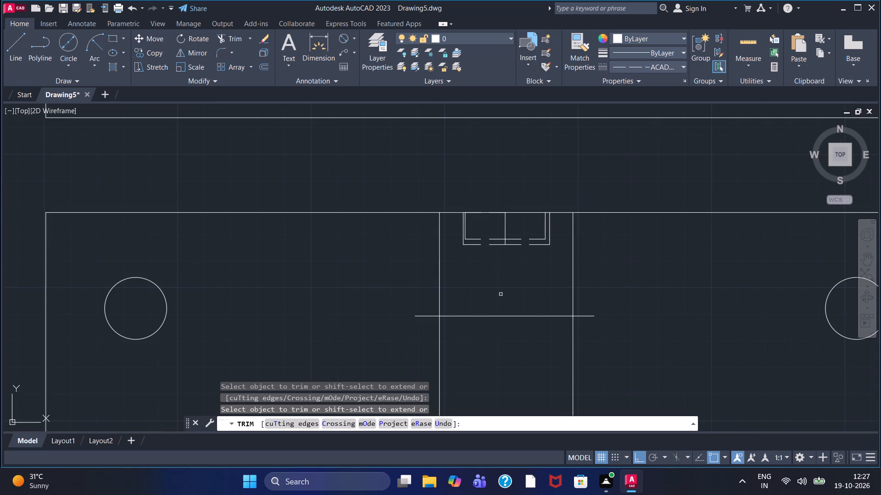
pyautogui.scroll(-1, 501, 294)
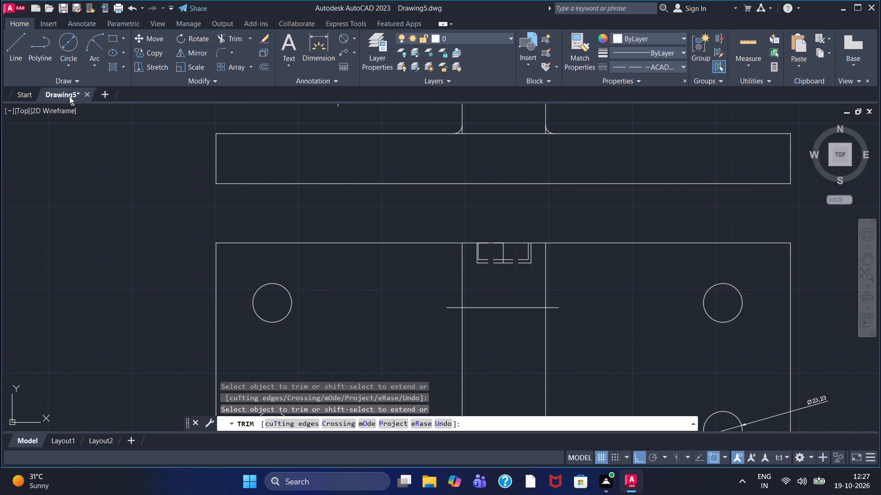
pyautogui.moveTo(18, 49); pyautogui.dragTo(27, 69)
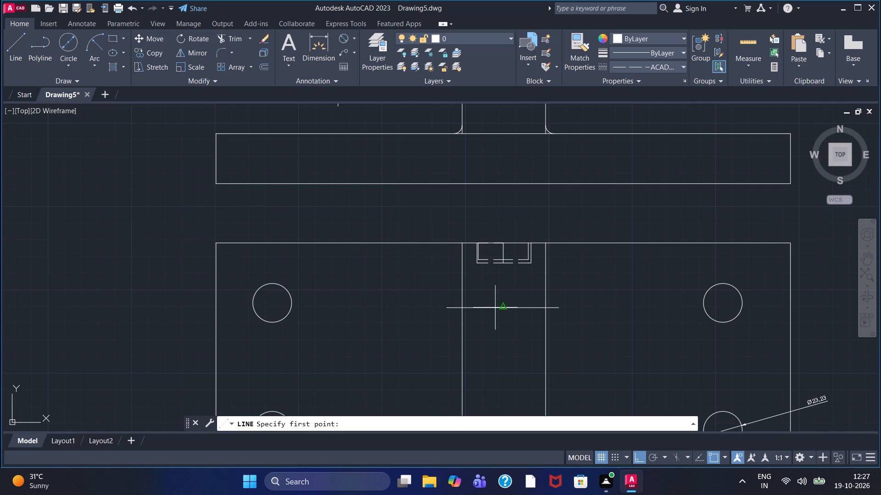
pyautogui.scroll(3, 486, 266)
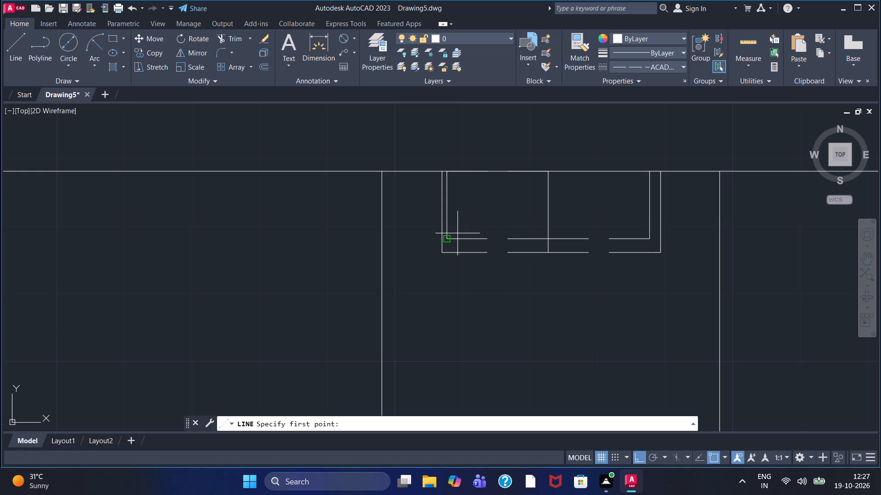
pyautogui.click(462, 229)
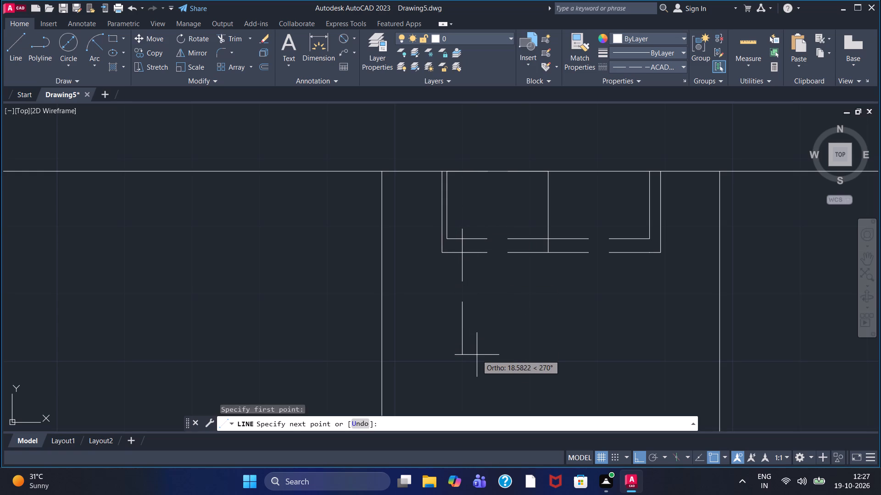
pyautogui.moveTo(477, 355); pyautogui.dragTo(486, 336, button='middle')
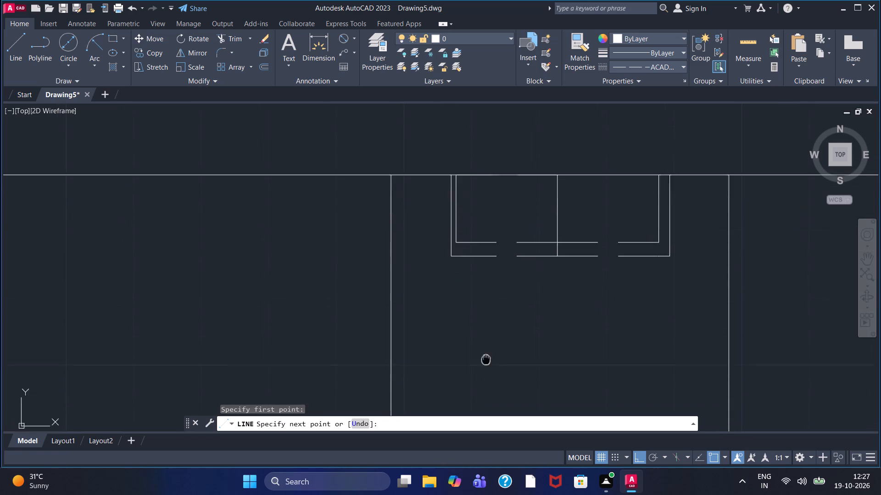
pyautogui.moveTo(486, 336); pyautogui.dragTo(498, 238, button='middle')
pyautogui.click(490, 350)
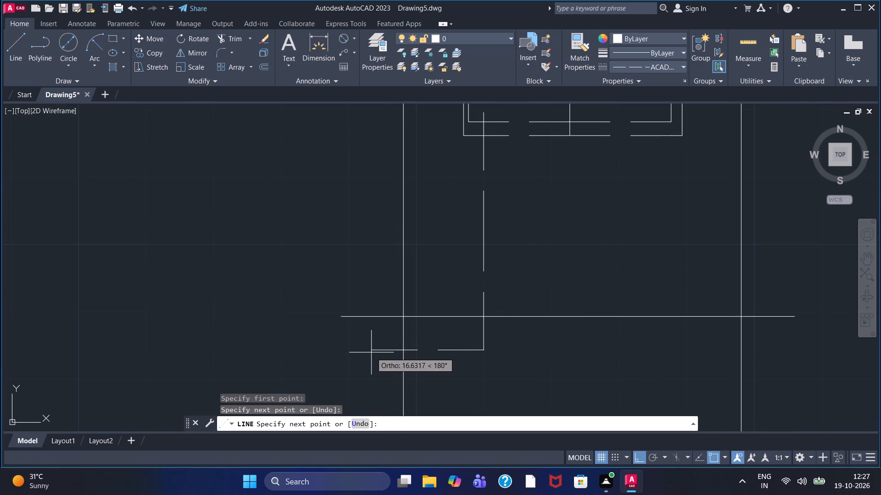
pyautogui.click(371, 352)
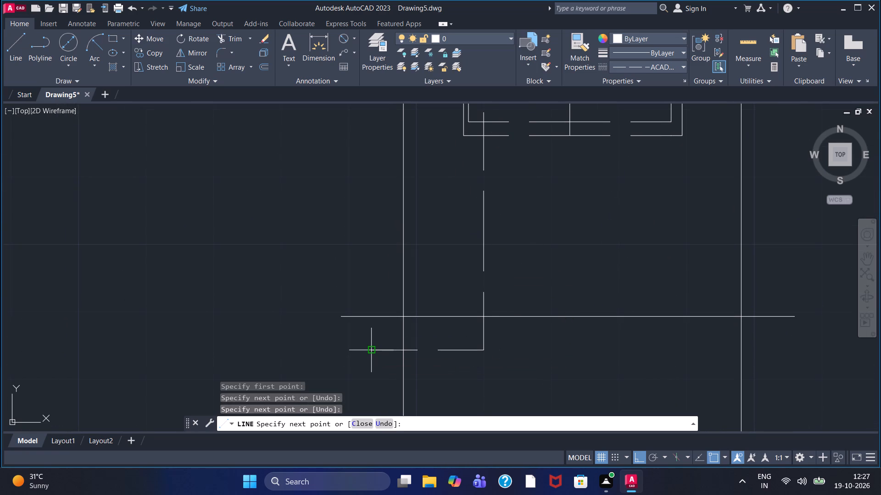
pyautogui.rightClick(371, 352)
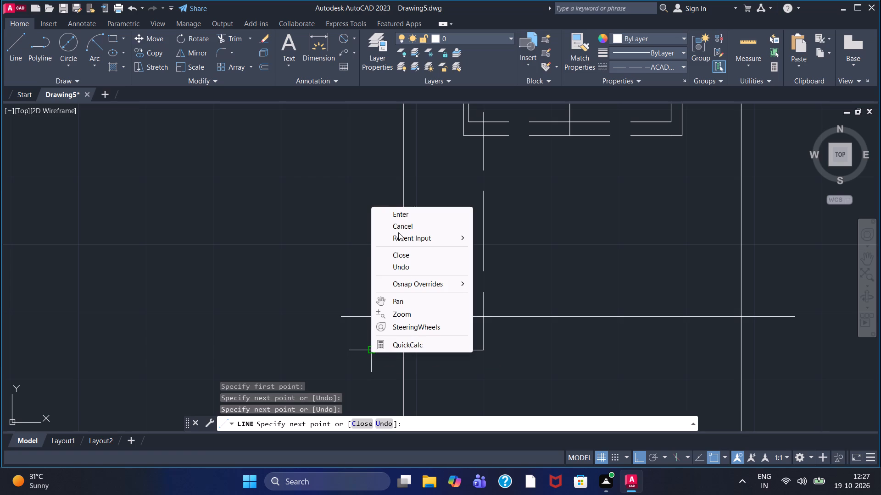
pyautogui.click(403, 214)
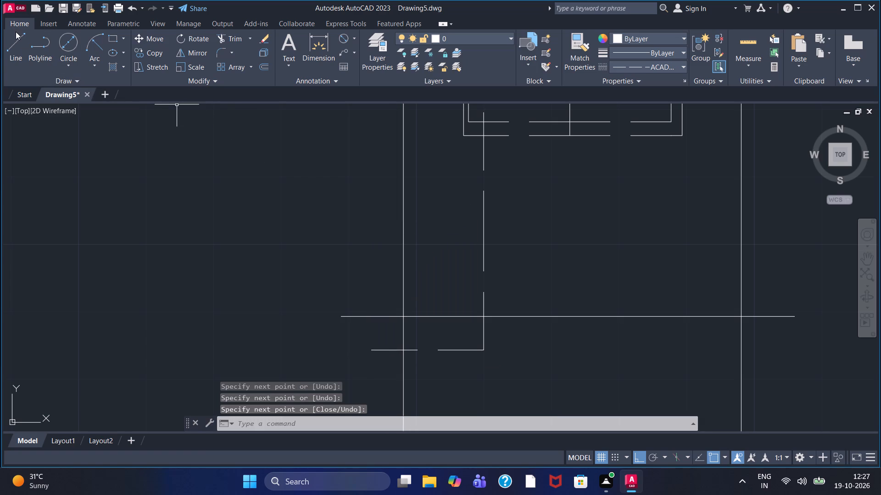
# Draw a second L-shaped line from inside the small outline's lower-right part, about 53 down, then leftward past the strip's left vertical line.
pyautogui.click(16, 32)
pyautogui.moveTo(670, 175); pyautogui.dragTo(656, 206, button='middle')
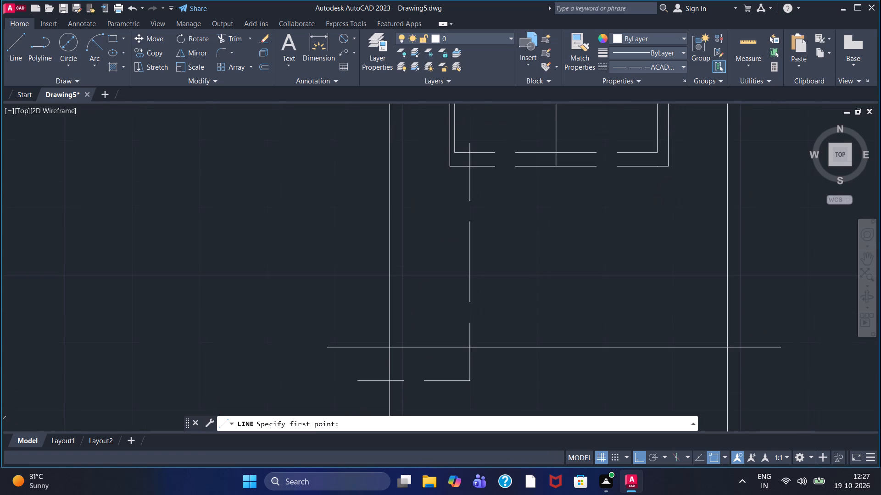
pyautogui.click(631, 137)
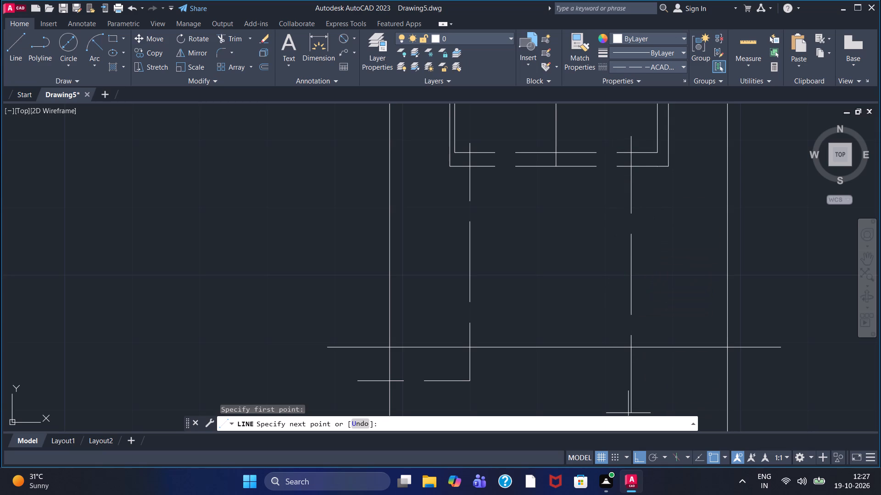
pyautogui.moveTo(632, 398); pyautogui.dragTo(636, 304, button='middle')
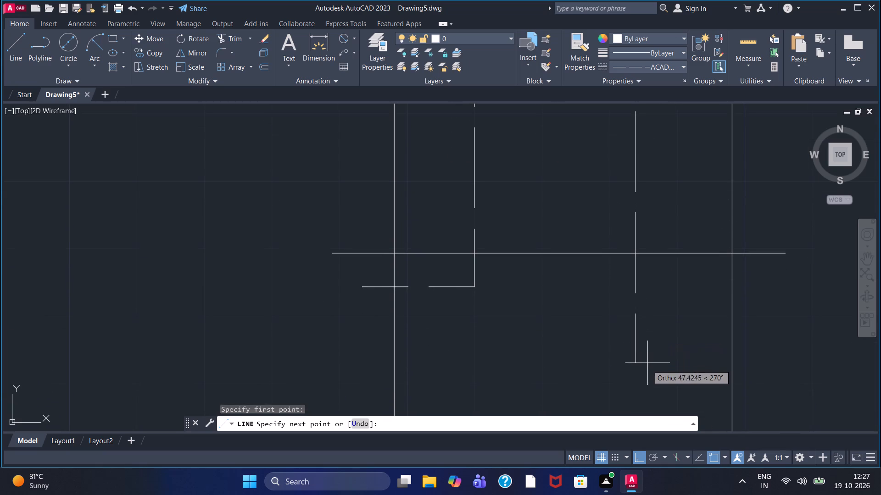
pyautogui.click(648, 401)
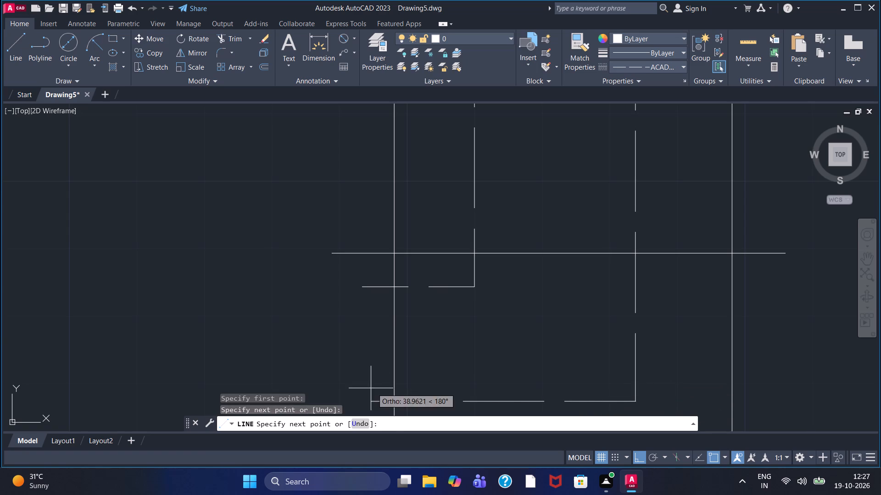
pyautogui.click(343, 384)
pyautogui.rightClick(343, 384)
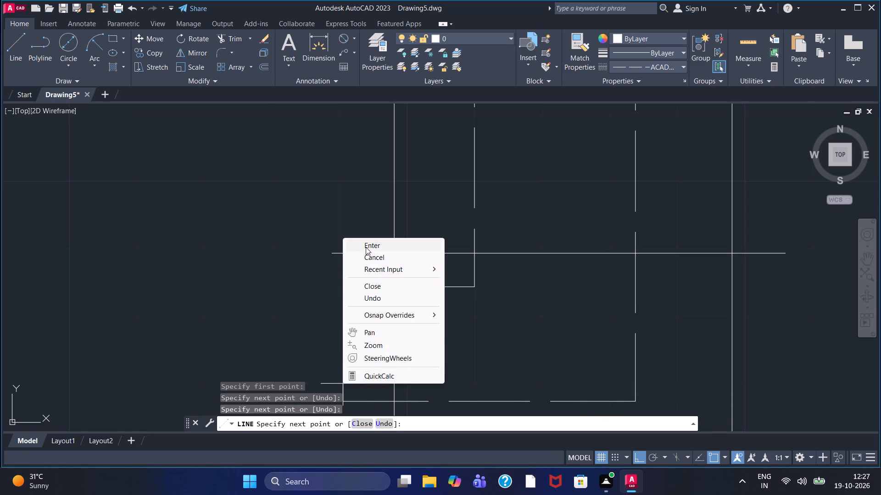
pyautogui.doubleClick(366, 247)
pyautogui.click(254, 205)
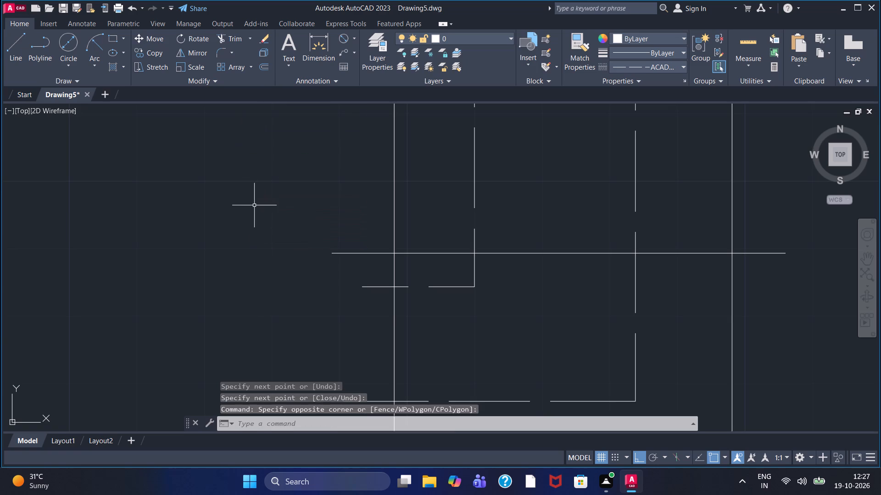
# Trim the horizontal ends of both L-shaped lines where they overhang the strip's left vertical line.
pyautogui.click(218, 33)
pyautogui.click(381, 288)
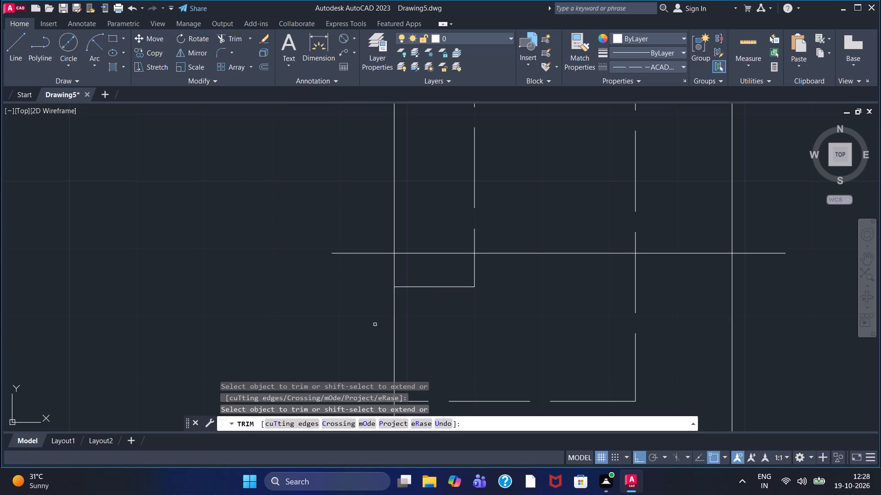
pyautogui.moveTo(370, 336); pyautogui.dragTo(344, 235, button='middle')
pyautogui.scroll(1, 370, 336)
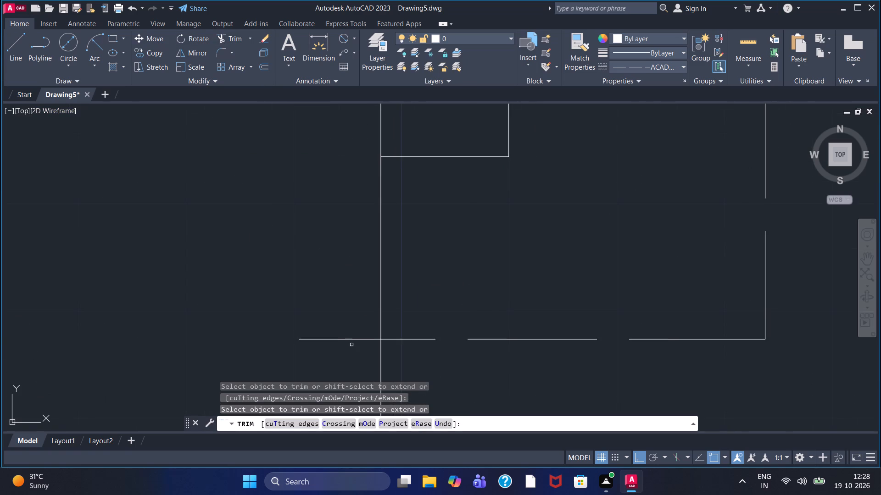
pyautogui.click(351, 340)
# Fillet the lower-right corner of the larger L-shaped line with a radius of 5.
pyautogui.scroll(-3, 354, 320)
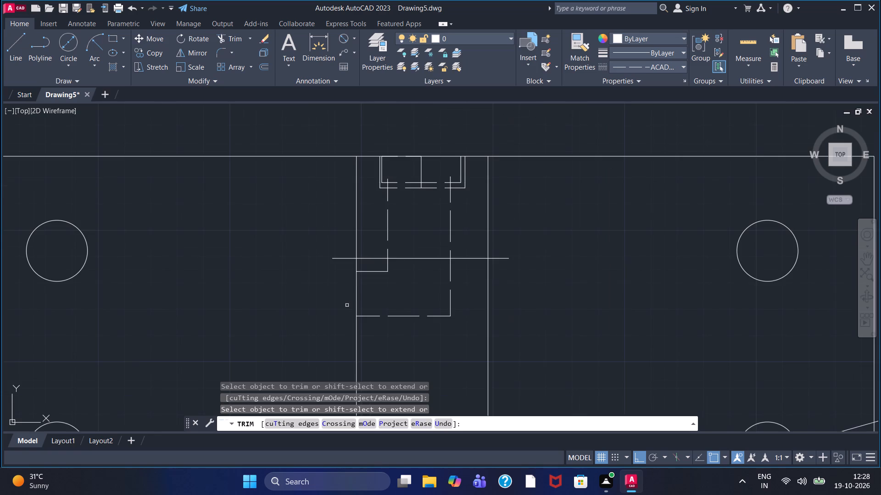
pyautogui.scroll(1, 344, 299)
pyautogui.click(222, 52)
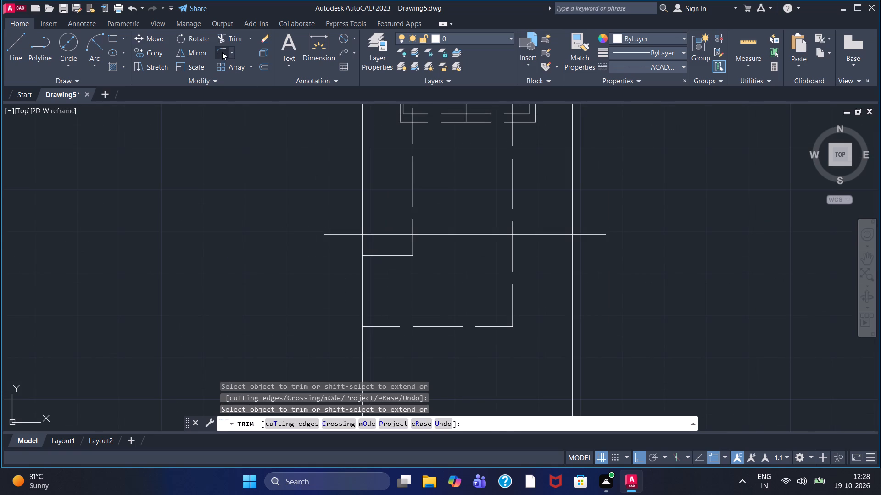
pyautogui.doubleClick(434, 423)
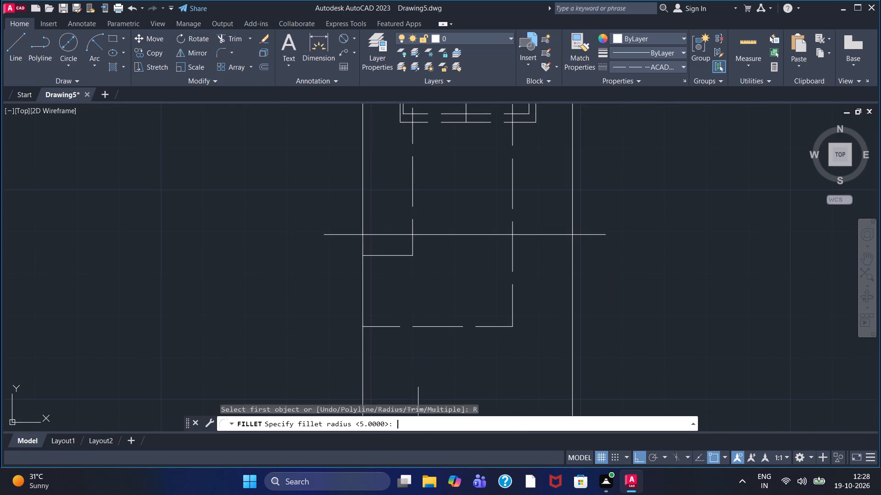
pyautogui.press('5')
pyautogui.press('Return')
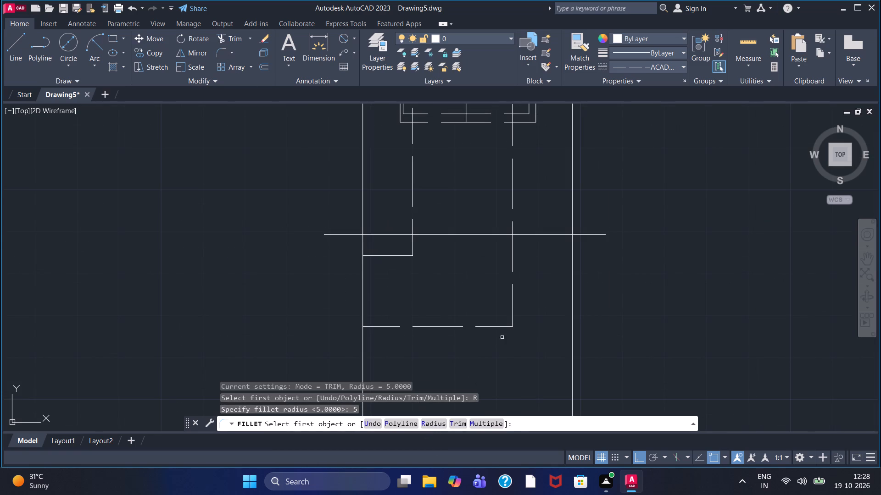
pyautogui.click(509, 326)
pyautogui.doubleClick(512, 313)
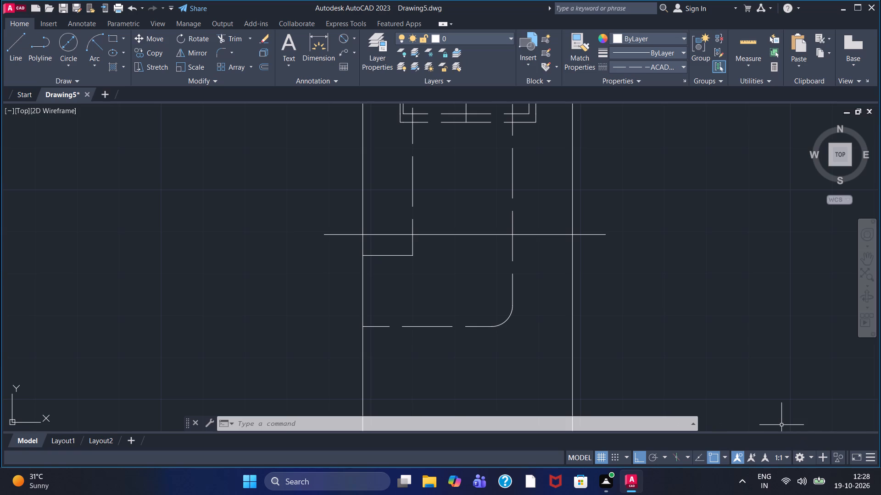
# Draw a horizontal line from the midpoint of the strip's left vertical line rightward past the strip's right vertical line.
pyautogui.scroll(-1, 514, 372)
pyautogui.moveTo(514, 370); pyautogui.dragTo(512, 220, button='middle')
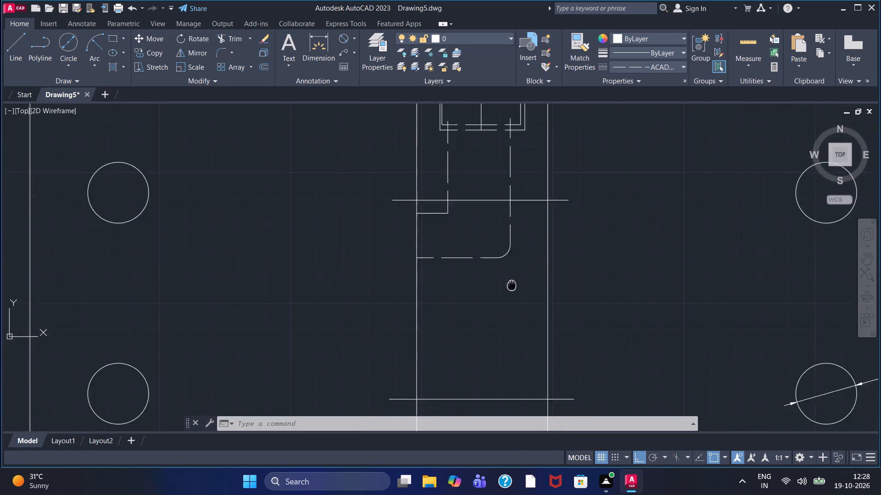
pyautogui.moveTo(512, 220); pyautogui.dragTo(525, 175, button='middle')
pyautogui.scroll(-2, 528, 196)
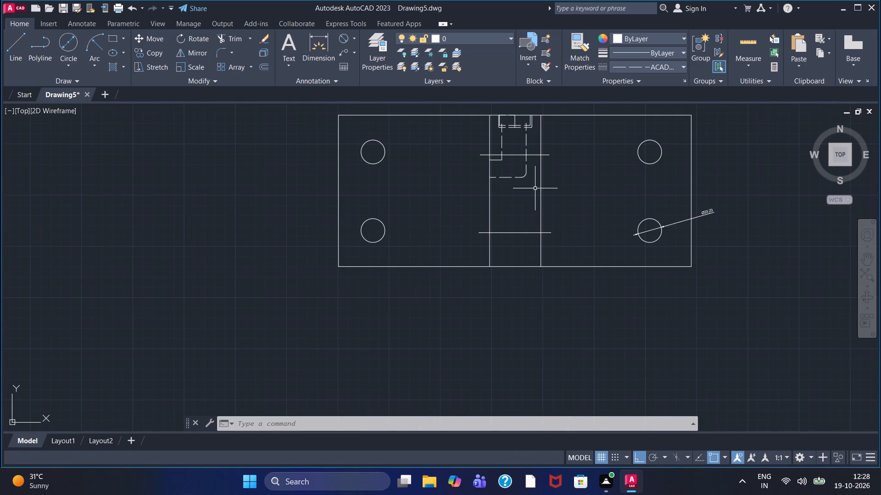
pyautogui.moveTo(535, 188); pyautogui.dragTo(528, 221, button='middle')
pyautogui.click(15, 51)
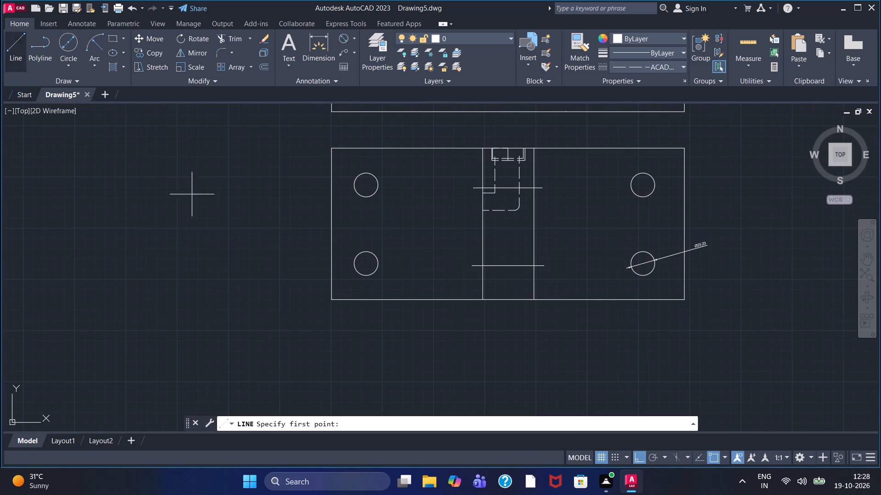
pyautogui.doubleClick(484, 225)
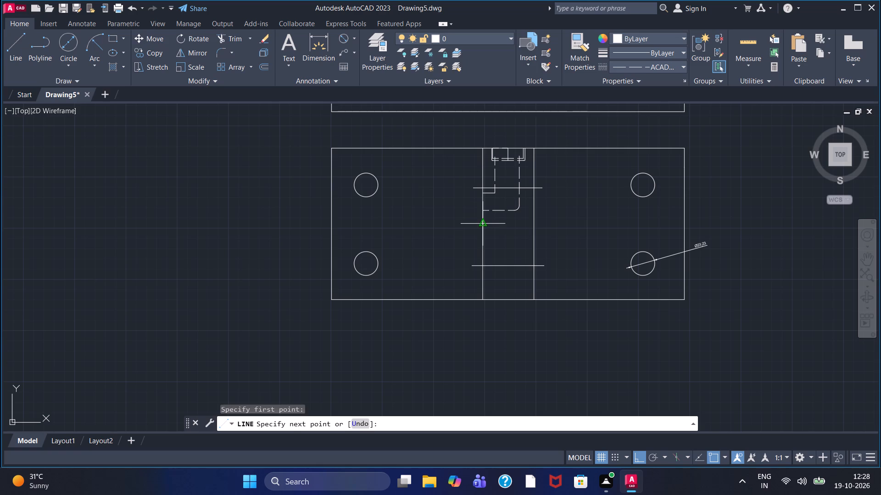
pyautogui.doubleClick(580, 223)
pyautogui.rightClick(580, 223)
pyautogui.click(599, 226)
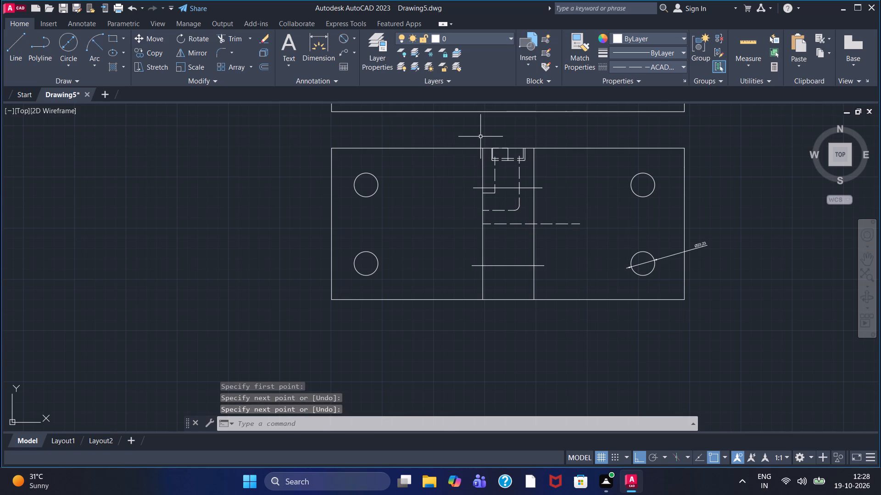
# Mirror the small outlines, L-shaped lines and upper crossing line about the strip's horizontal midline, keeping the source objects.
pyautogui.moveTo(480, 137); pyautogui.dragTo(510, 192)
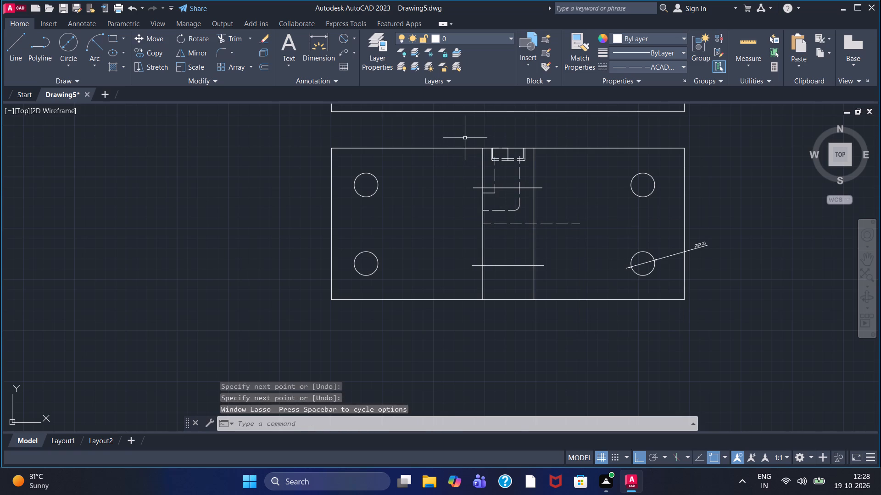
pyautogui.click(469, 136)
pyautogui.doubleClick(554, 216)
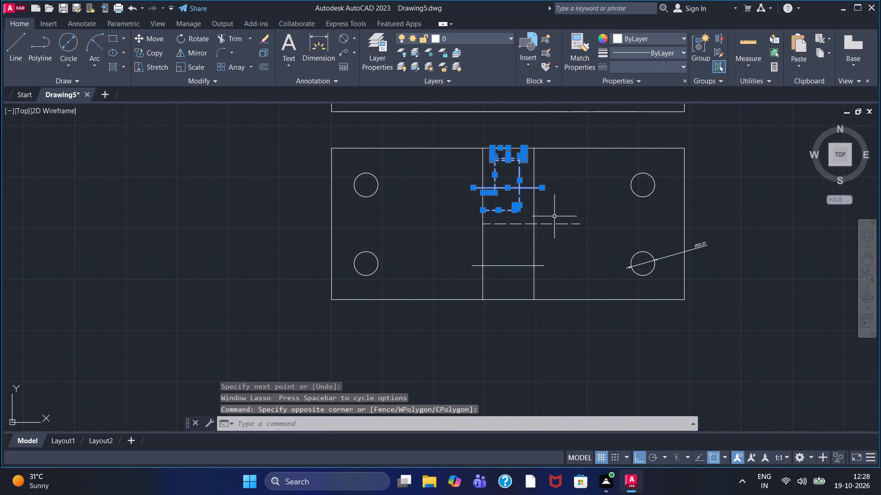
pyautogui.click(176, 54)
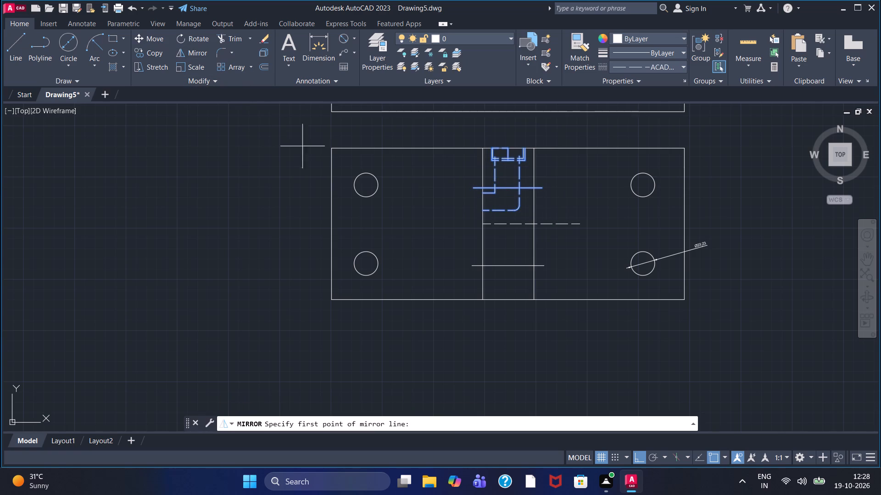
pyautogui.click(484, 225)
pyautogui.click(465, 211)
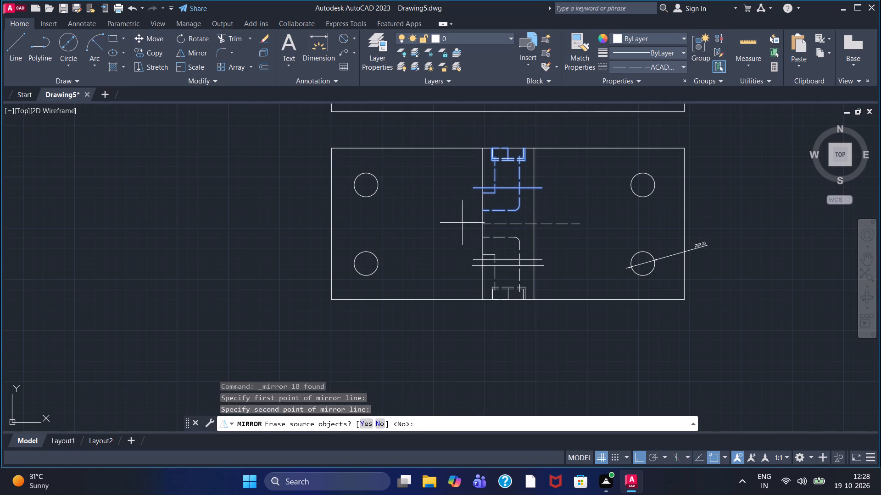
pyautogui.click(379, 424)
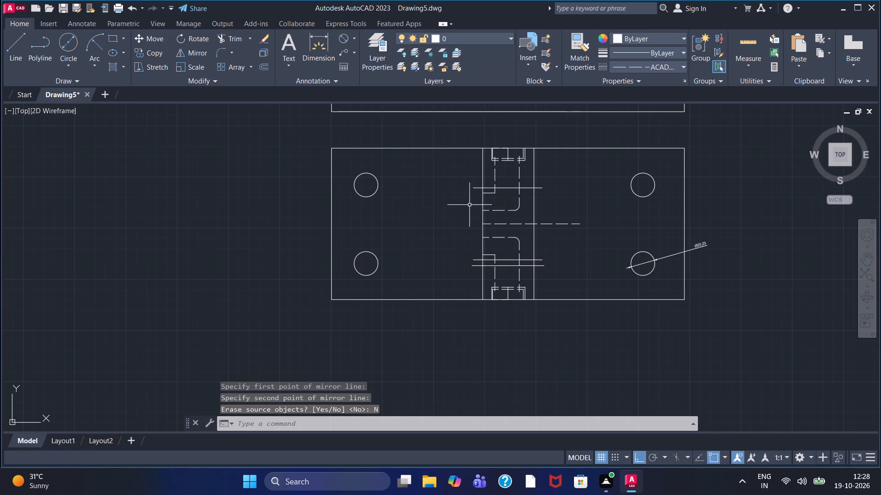
# Remove the upper of the two close horizontal lines crossing the strip's lower half and trim the other line's left overhang.
pyautogui.scroll(2, 527, 263)
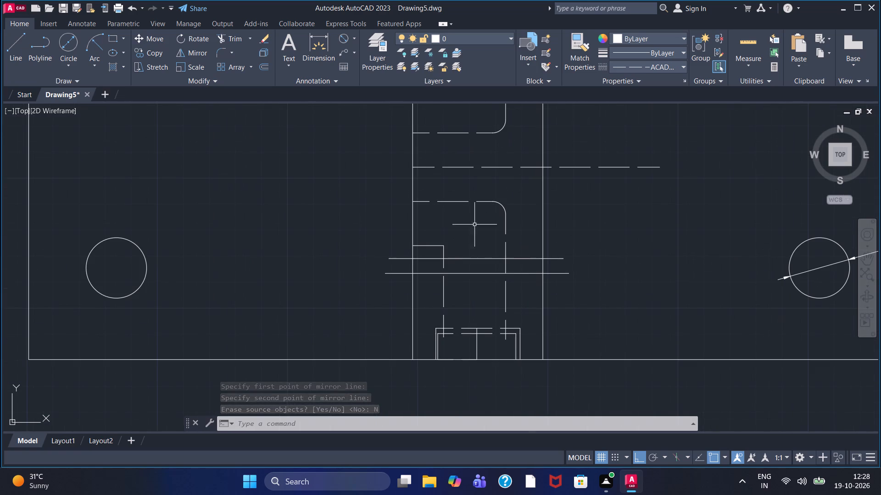
pyautogui.click(225, 36)
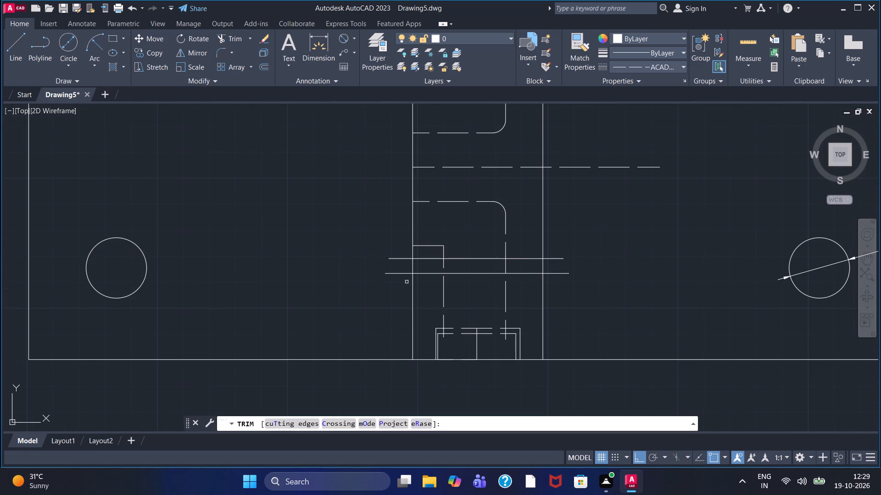
pyautogui.click(426, 259)
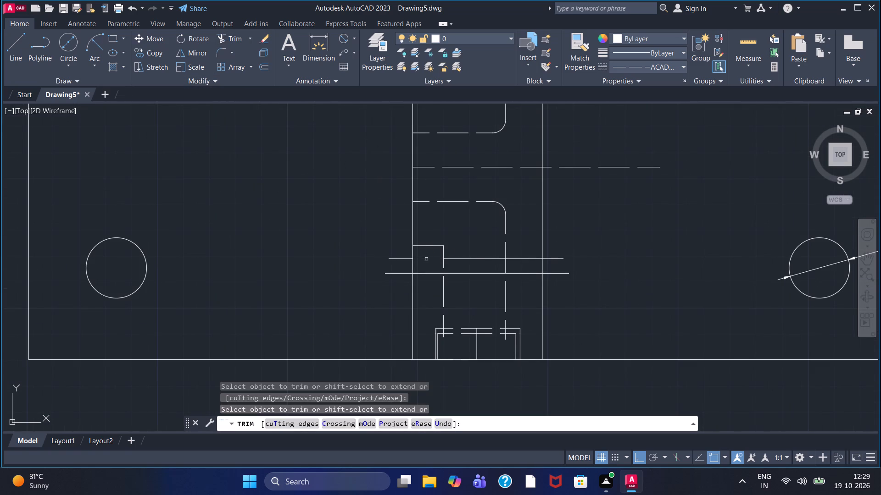
pyautogui.click(407, 258)
pyautogui.click(402, 274)
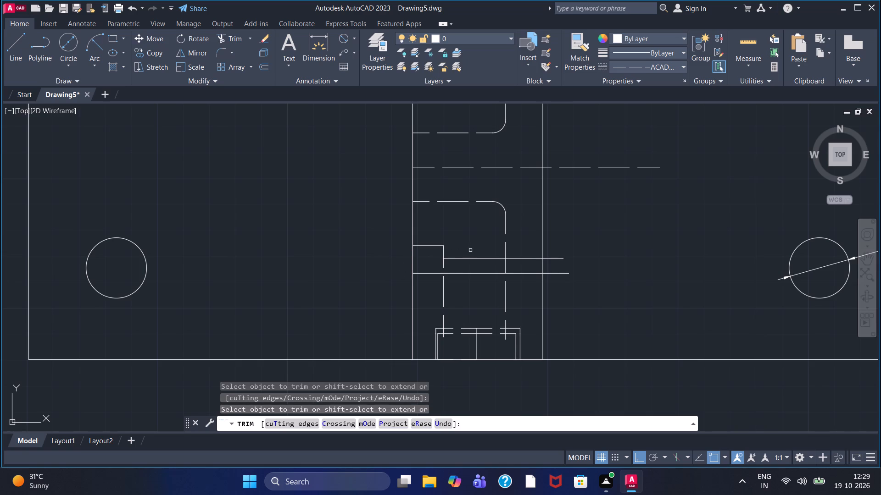
pyautogui.click(474, 258)
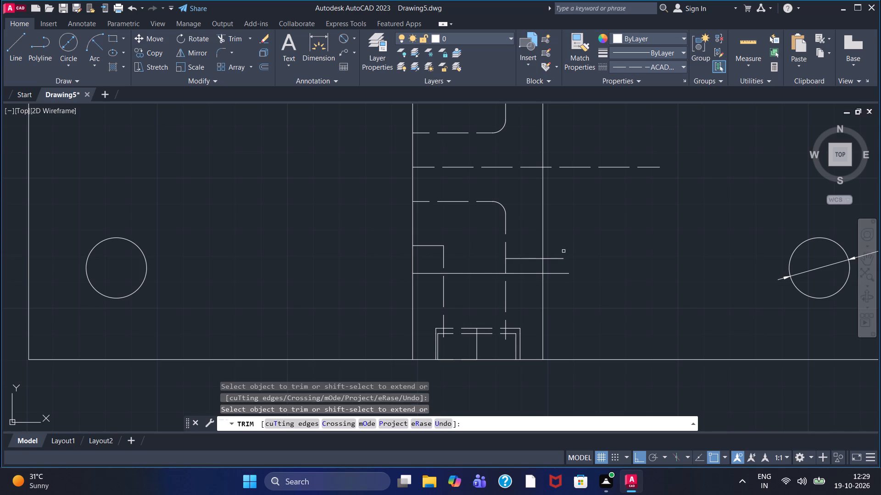
pyautogui.click(532, 258)
pyautogui.click(559, 257)
# Trim the dashed midline, upper crossing line and lower crossing line where they still overhang the strip's vertical lines.
pyautogui.scroll(-1, 559, 258)
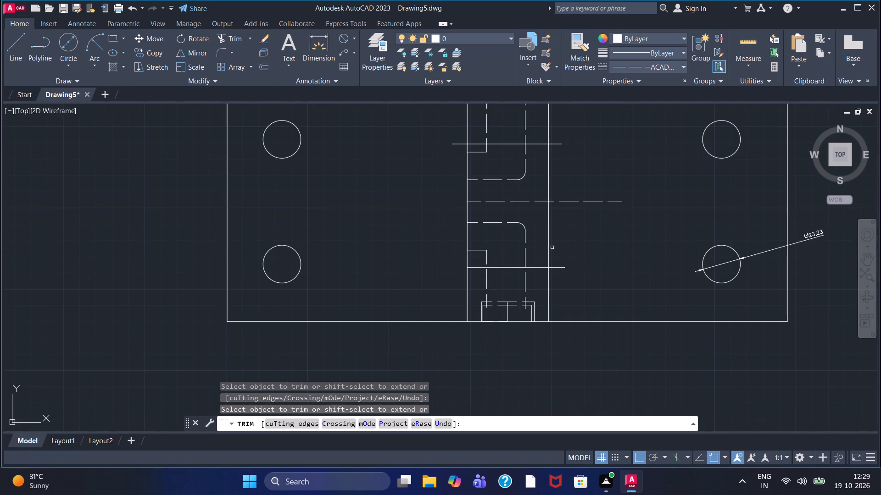
pyautogui.click(589, 201)
pyautogui.click(558, 144)
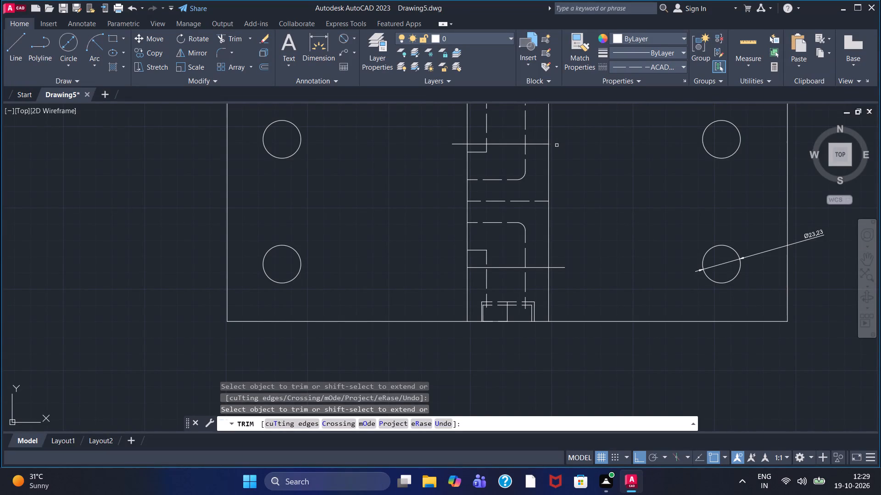
pyautogui.click(460, 145)
pyautogui.click(558, 266)
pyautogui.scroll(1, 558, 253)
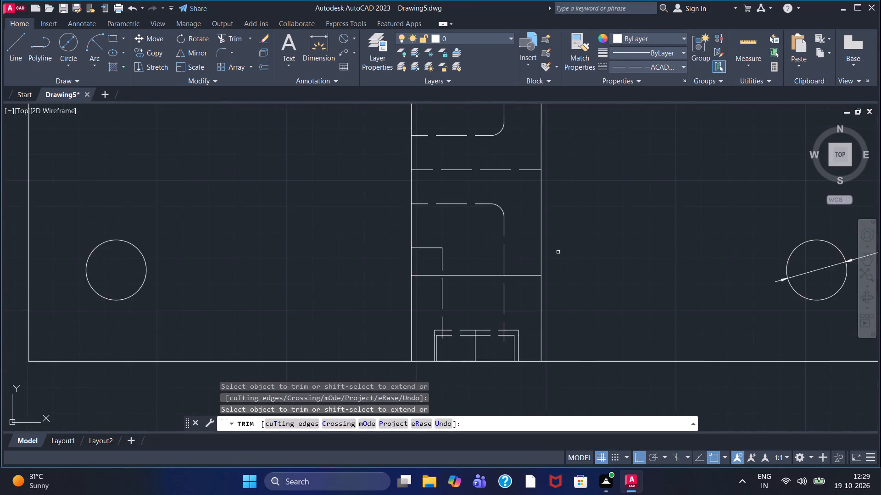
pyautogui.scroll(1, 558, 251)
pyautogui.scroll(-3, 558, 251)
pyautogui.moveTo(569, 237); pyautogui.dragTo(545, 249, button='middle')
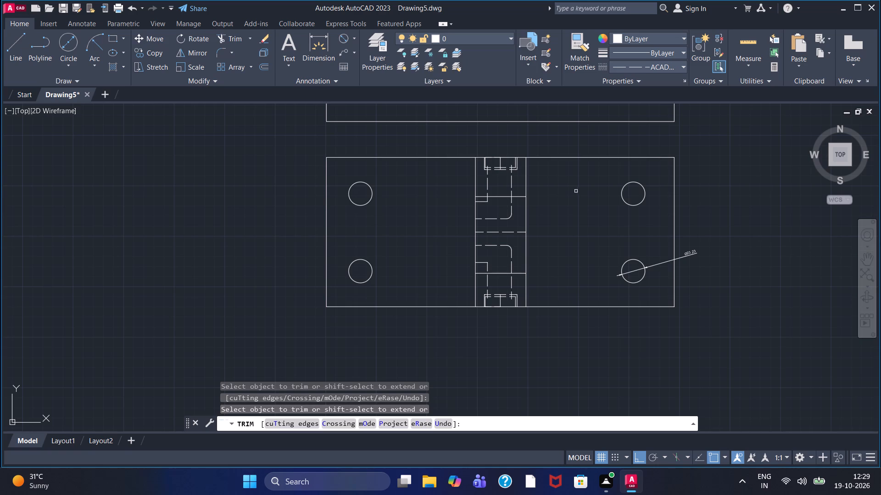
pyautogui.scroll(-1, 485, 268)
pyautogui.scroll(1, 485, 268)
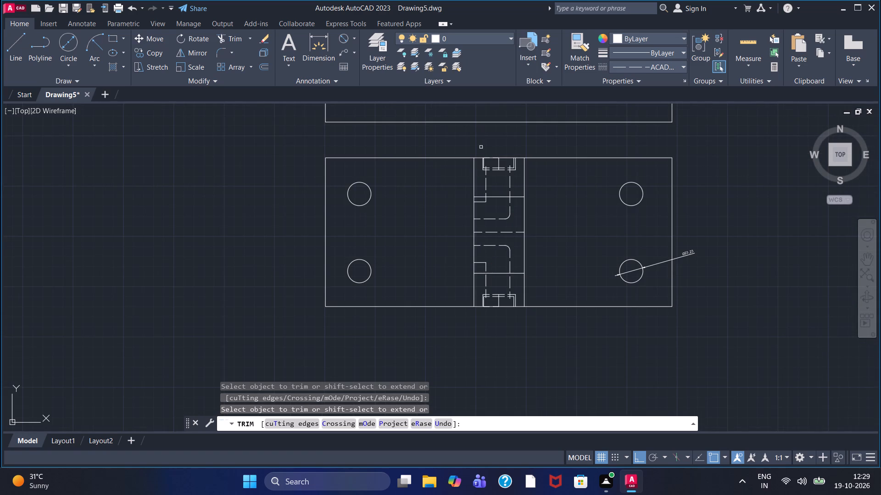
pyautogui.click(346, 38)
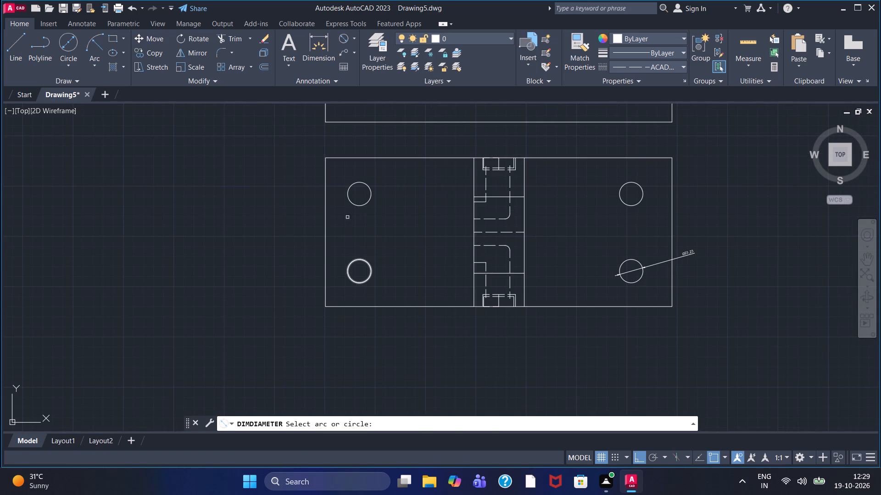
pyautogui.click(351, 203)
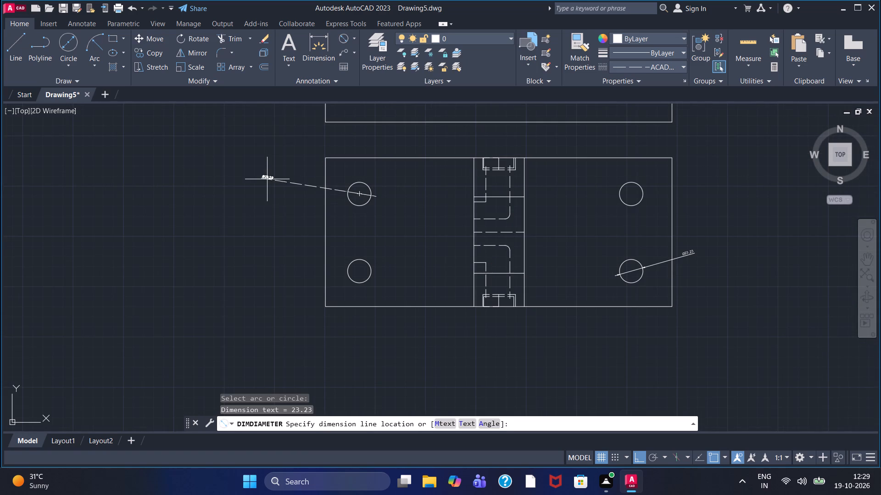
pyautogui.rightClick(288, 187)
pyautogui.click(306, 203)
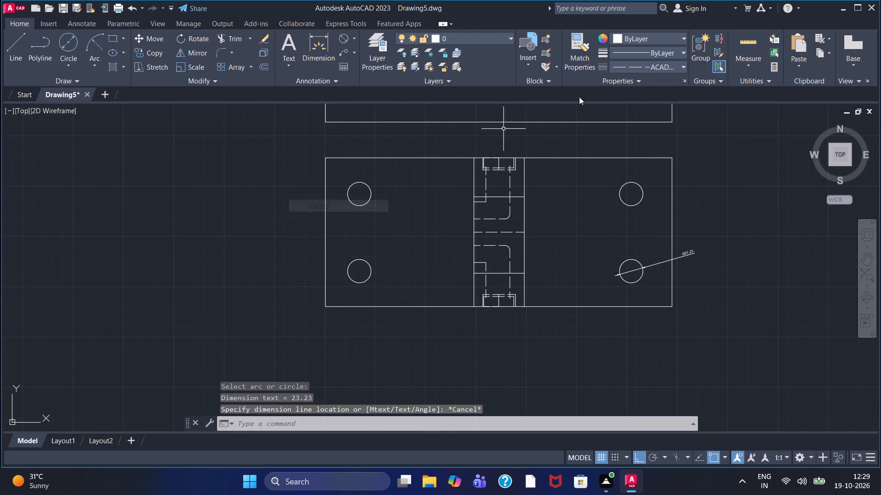
# Set the current linetype to Continuous and add diameter dimensions to the two left holes, placed outside the rectangle's left side.
pyautogui.click(681, 69)
pyautogui.click(658, 128)
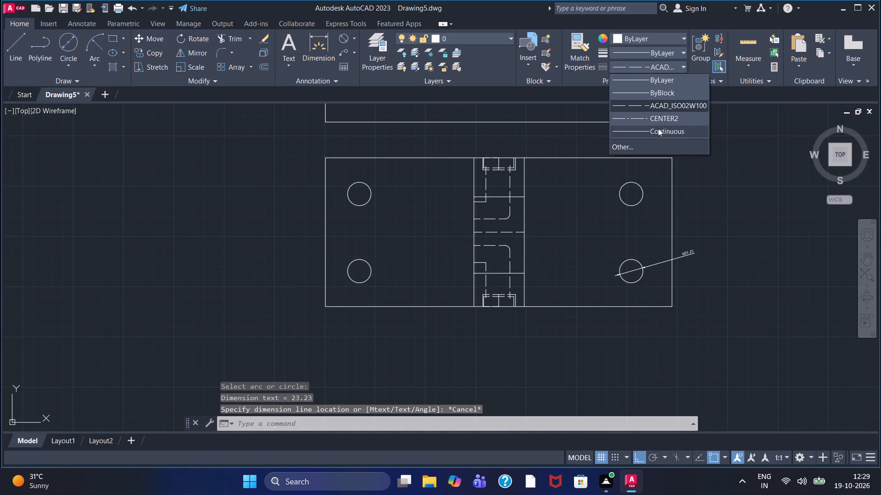
pyautogui.click(339, 40)
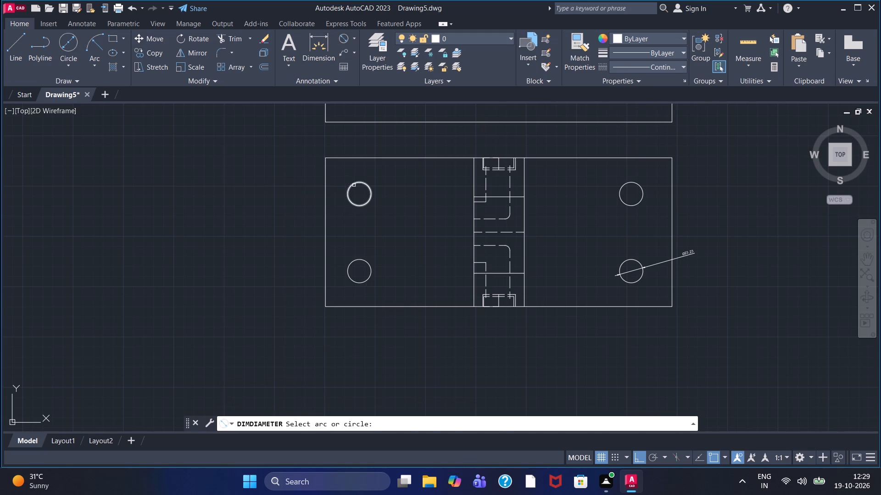
pyautogui.click(354, 185)
pyautogui.click(305, 175)
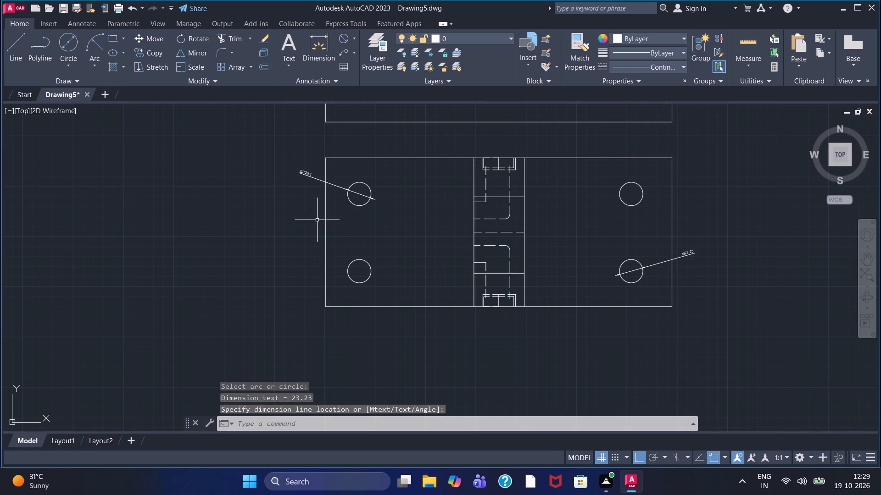
pyautogui.click(343, 37)
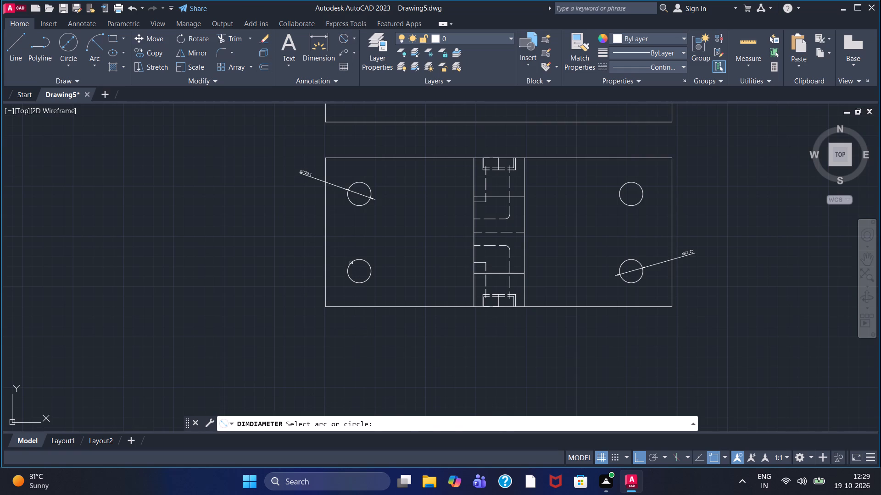
pyautogui.click(351, 262)
pyautogui.click(301, 252)
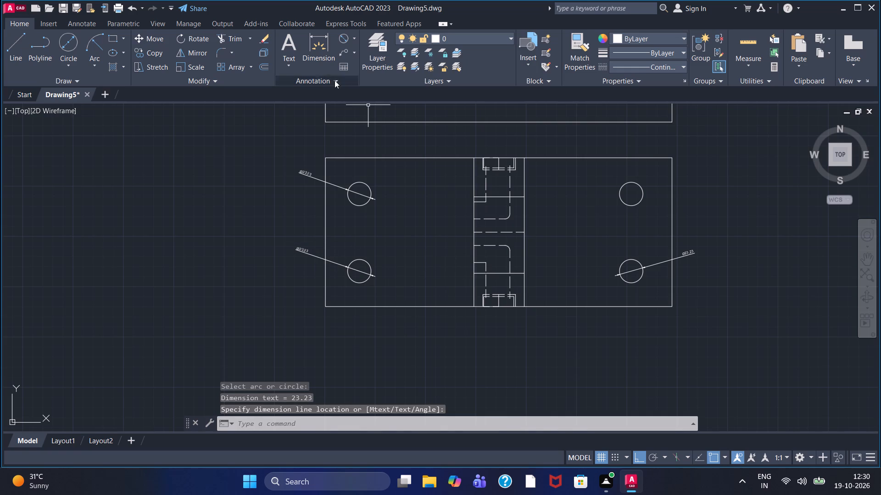
# Add a vertical linear dimension for the four-hole rectangle's height, placed between the strip and the right holes.
pyautogui.click(351, 37)
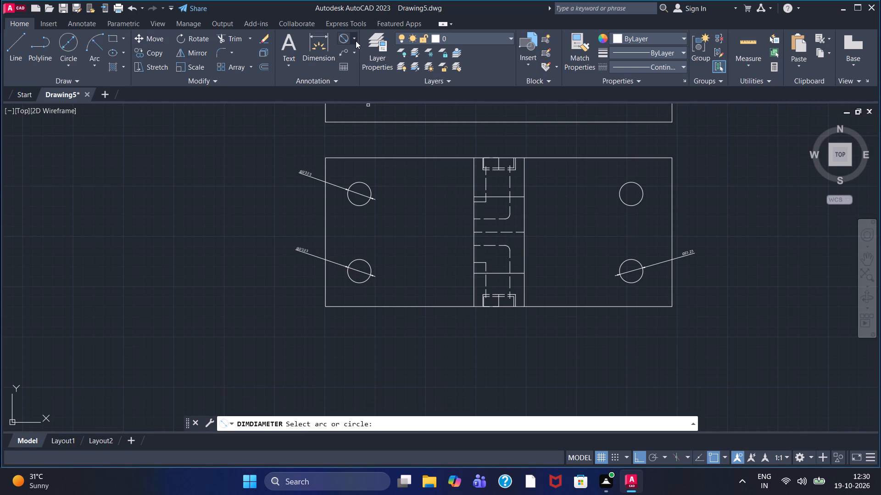
pyautogui.click(356, 41)
pyautogui.click(359, 67)
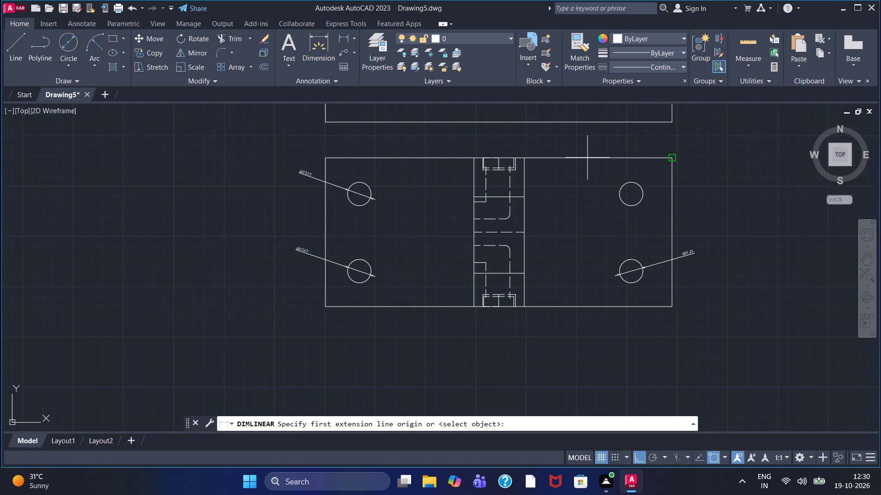
pyautogui.click(672, 159)
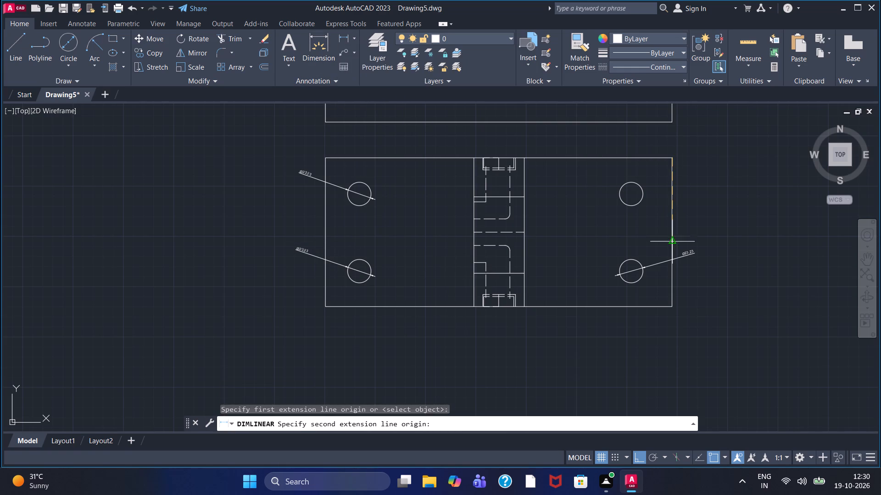
pyautogui.click(669, 306)
pyautogui.click(576, 266)
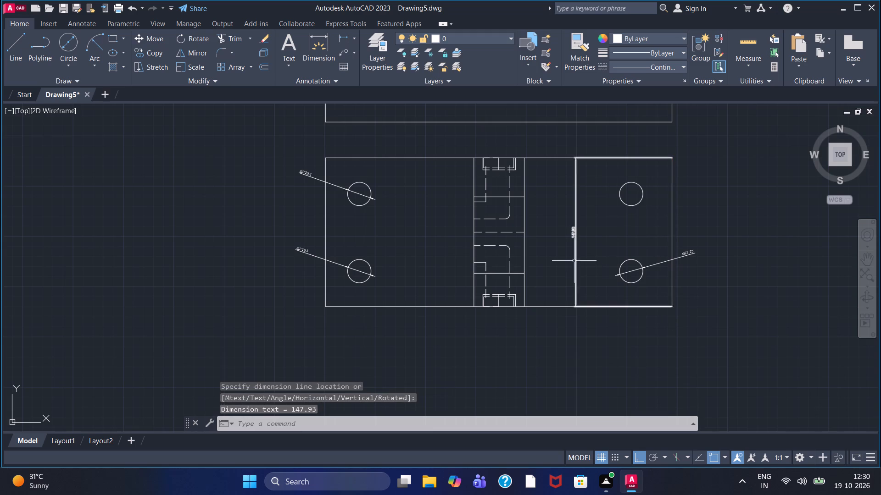
# Add horizontal linear dimensions from the column's left and right edges to the four-hole rectangle's nearest upper corners, placed just above the rectangle.
pyautogui.scroll(2, 571, 243)
pyautogui.scroll(-2, 571, 243)
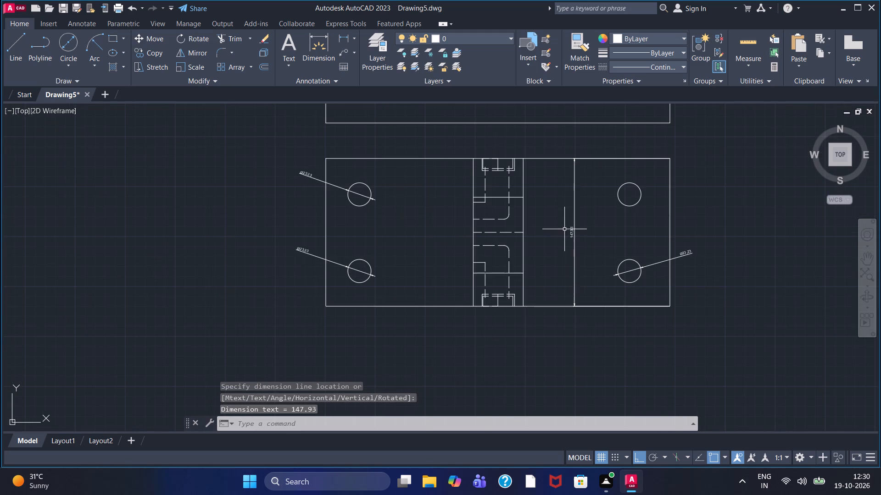
pyautogui.scroll(1, 564, 227)
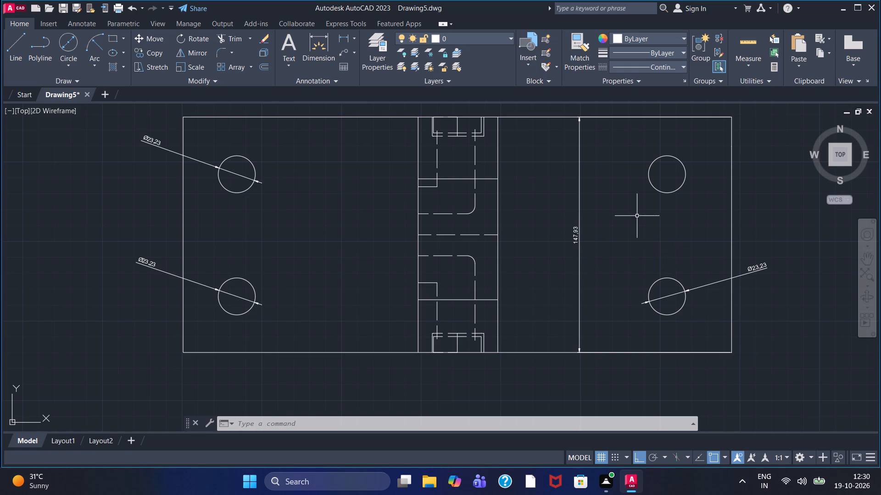
pyautogui.moveTo(565, 208); pyautogui.dragTo(572, 345, button='middle')
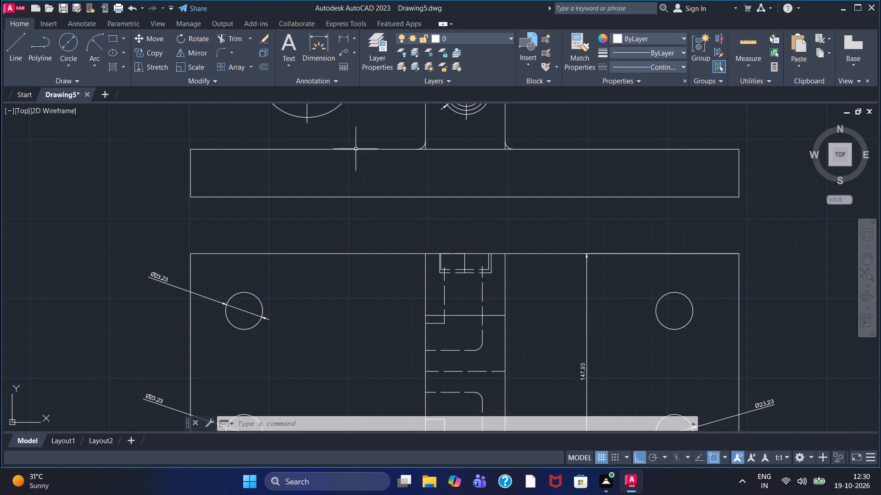
pyautogui.click(340, 38)
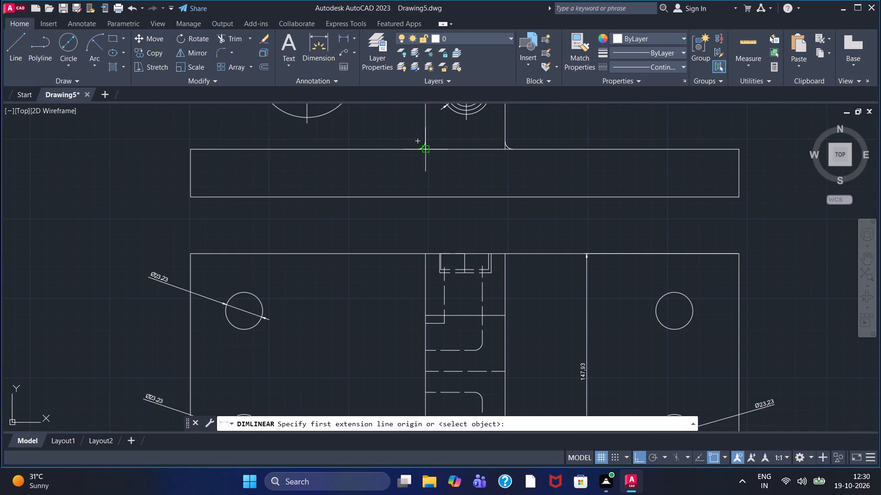
pyautogui.click(424, 140)
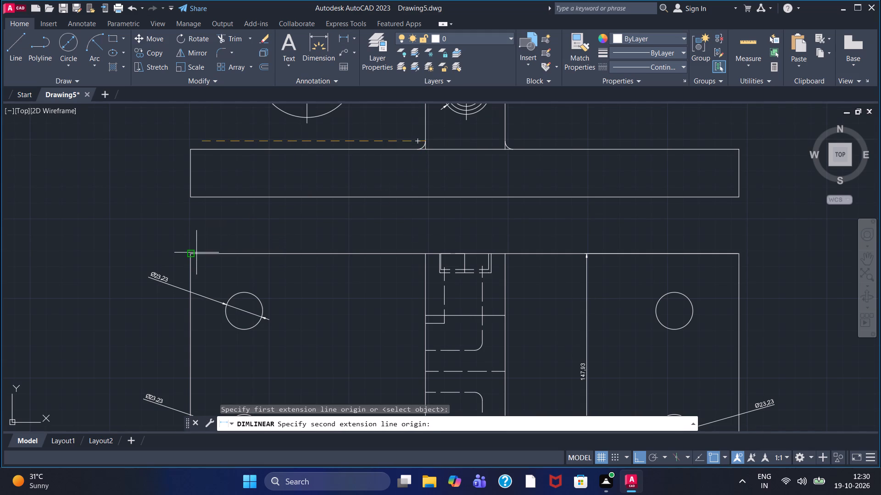
pyautogui.click(196, 253)
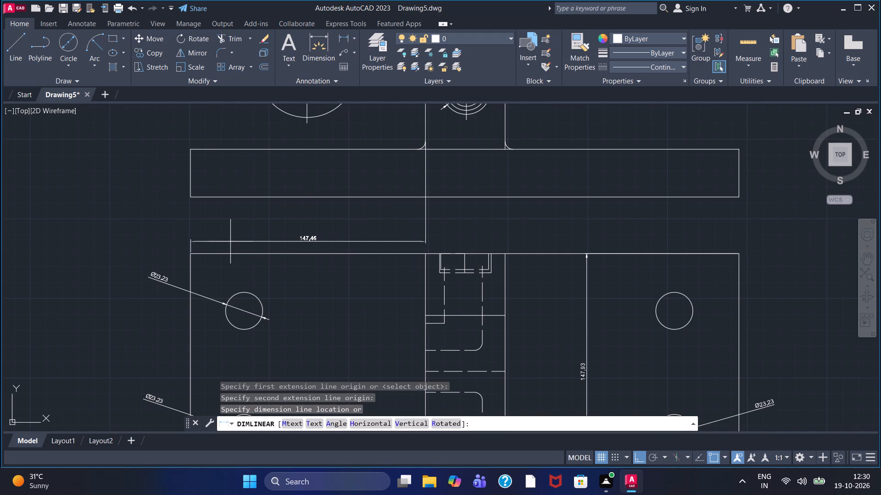
pyautogui.click(235, 231)
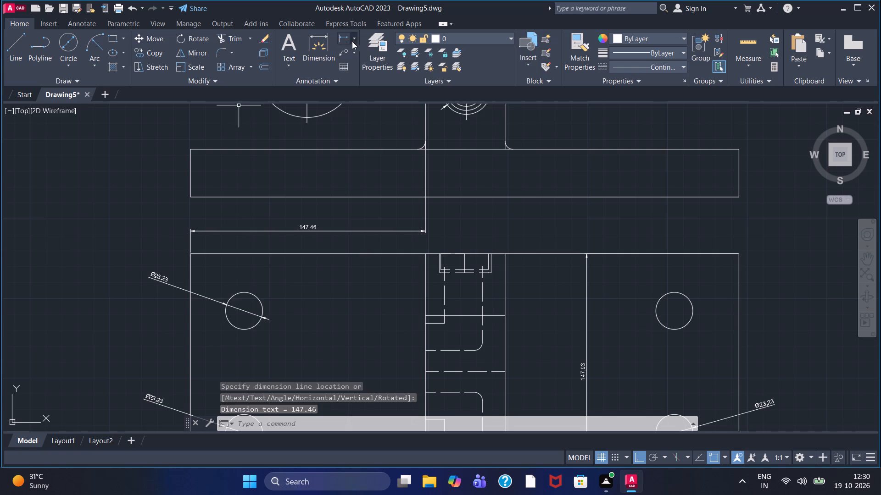
pyautogui.click(348, 38)
pyautogui.click(502, 142)
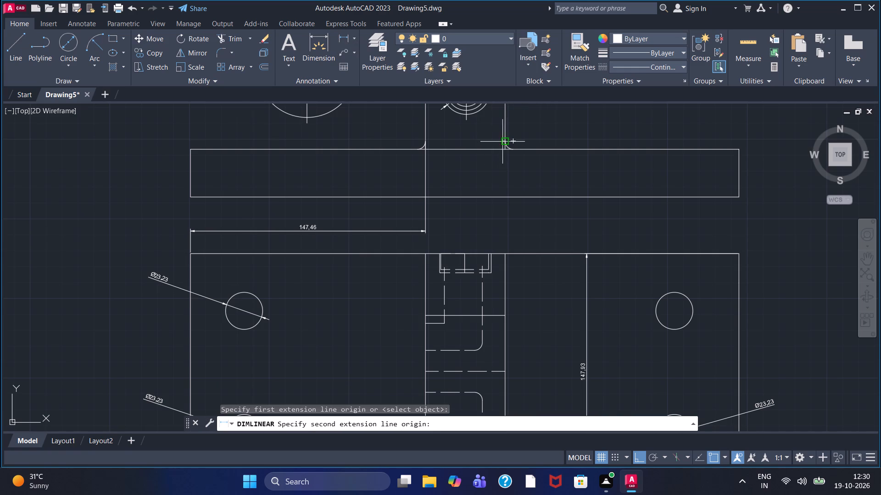
pyautogui.click(740, 258)
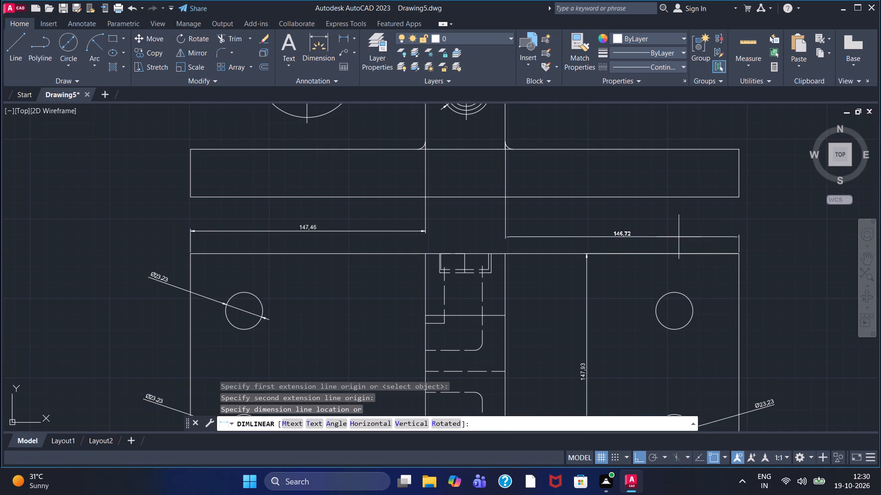
pyautogui.click(680, 230)
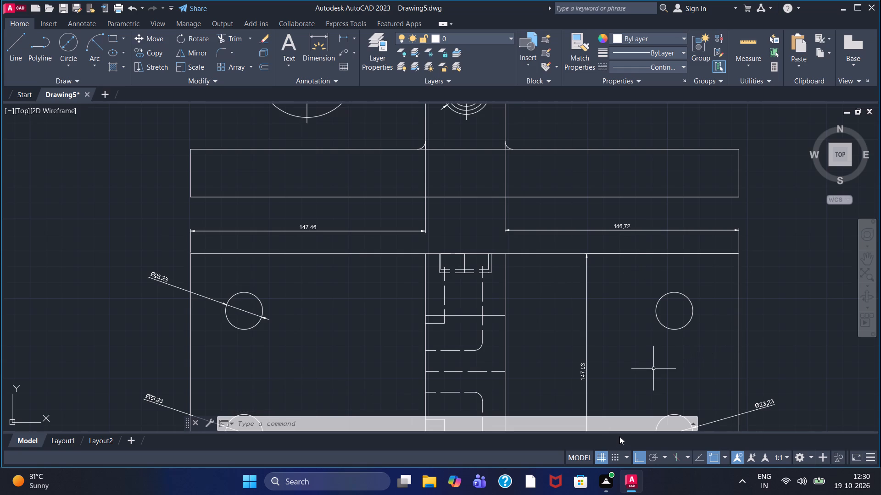
# Add center marks to all four holes of the four-hole rectangle.
pyautogui.press('c')
pyautogui.write('mm')
pyautogui.press('Return')
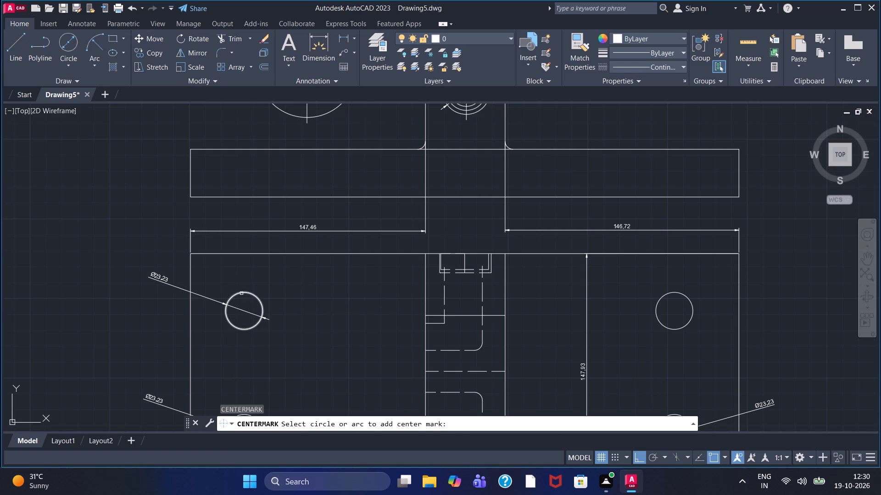
pyautogui.click(242, 292)
pyautogui.moveTo(322, 337); pyautogui.dragTo(342, 187, button='middle')
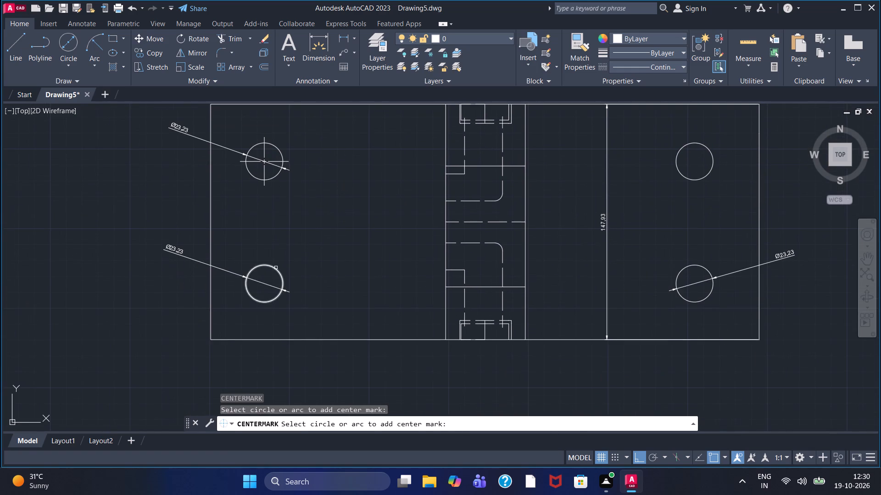
pyautogui.click(276, 268)
pyautogui.click(694, 143)
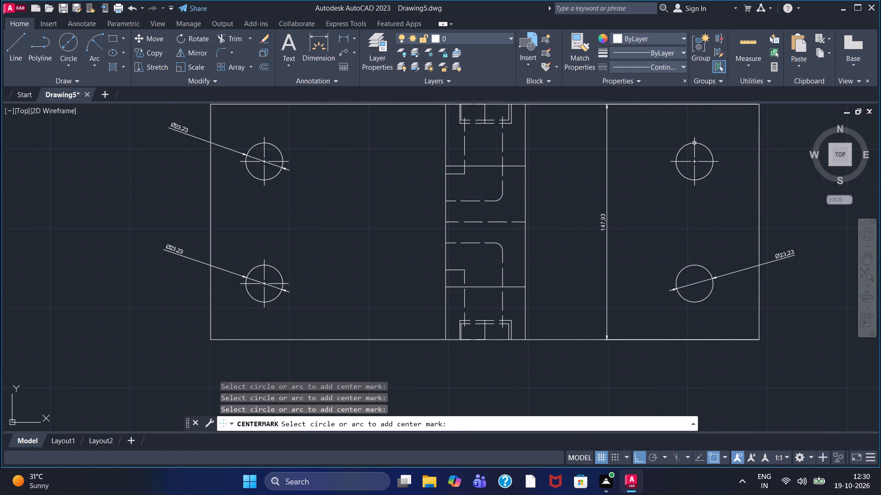
pyautogui.click(694, 266)
pyautogui.press('Escape')
# With Line, draw a closed upright rectangle 40 wide and about 170 high in the empty area beside the column view.
pyautogui.scroll(-2, 689, 333)
pyautogui.scroll(-1, 711, 274)
pyautogui.moveTo(720, 264); pyautogui.dragTo(665, 283, button='middle')
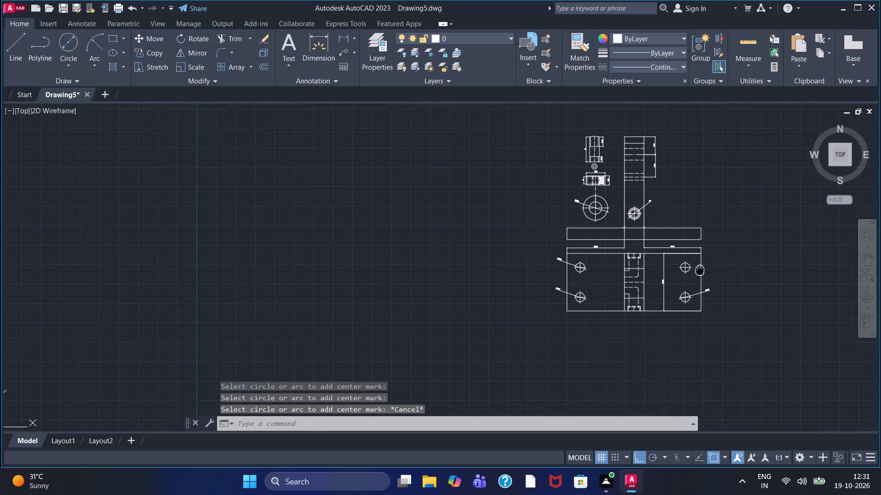
pyautogui.moveTo(665, 283); pyautogui.dragTo(544, 321, button='middle')
pyautogui.scroll(1, 522, 272)
pyautogui.moveTo(545, 280); pyautogui.dragTo(479, 222, button='middle')
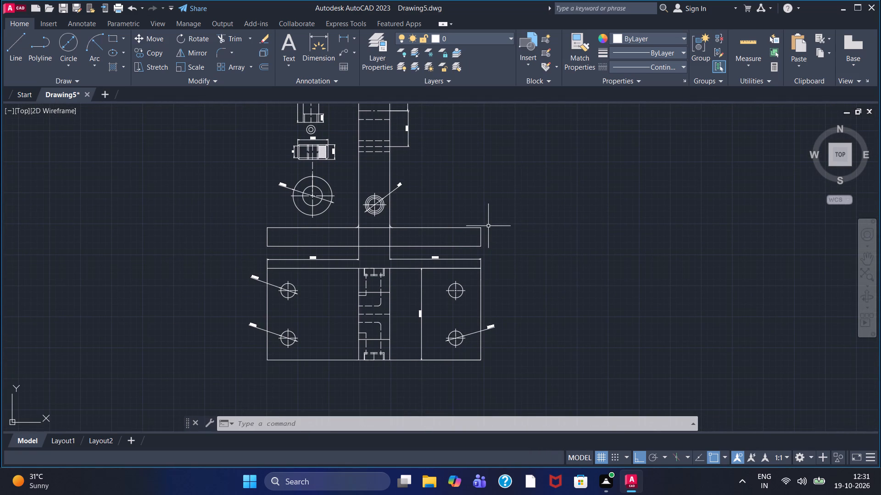
pyautogui.moveTo(508, 194); pyautogui.dragTo(490, 230, button='middle')
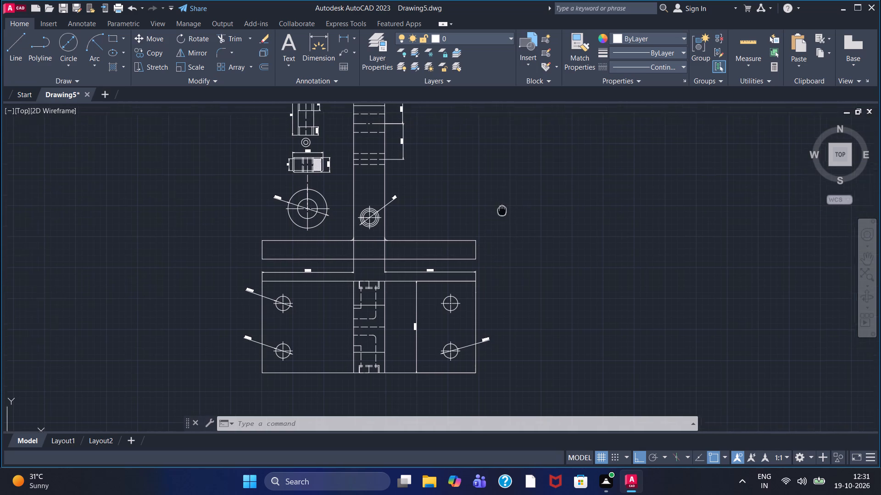
pyautogui.moveTo(490, 230); pyautogui.dragTo(434, 275, button='middle')
pyautogui.click(25, 42)
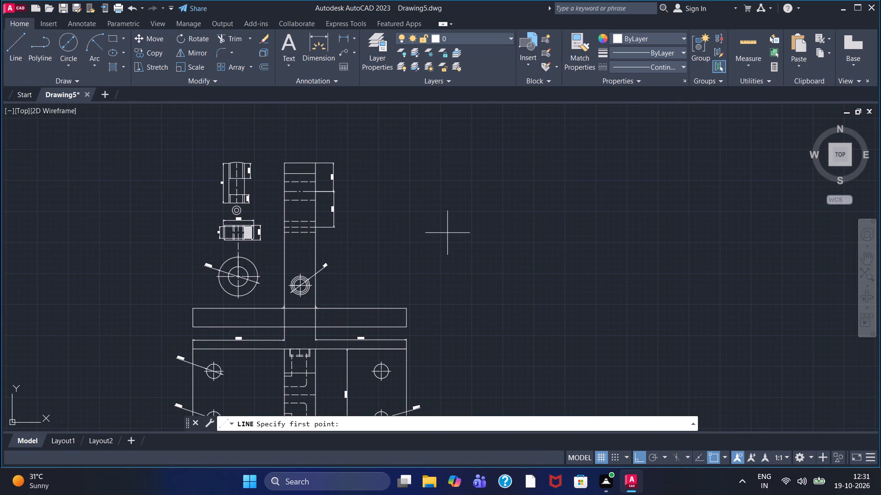
pyautogui.click(437, 242)
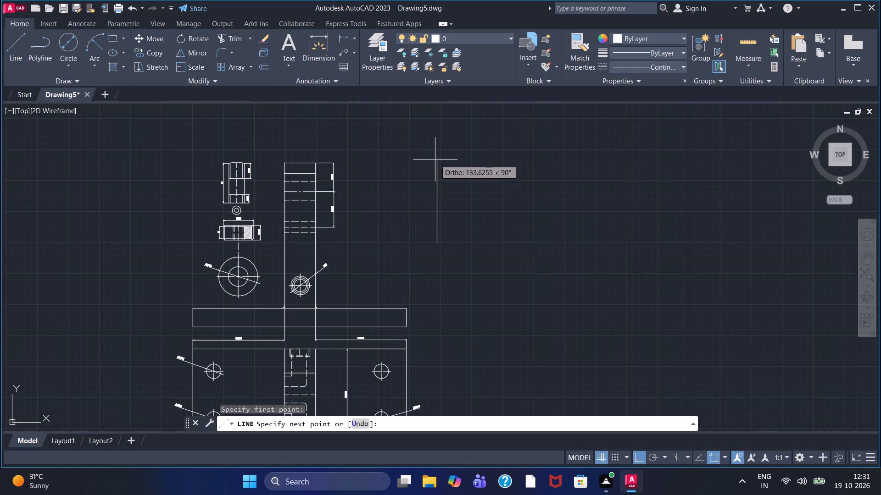
pyautogui.click(435, 159)
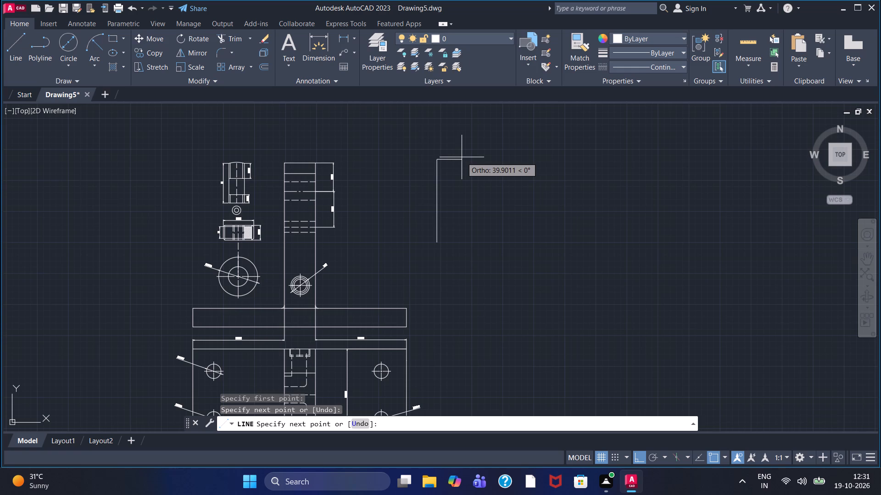
pyautogui.write('40')
pyautogui.press('Return')
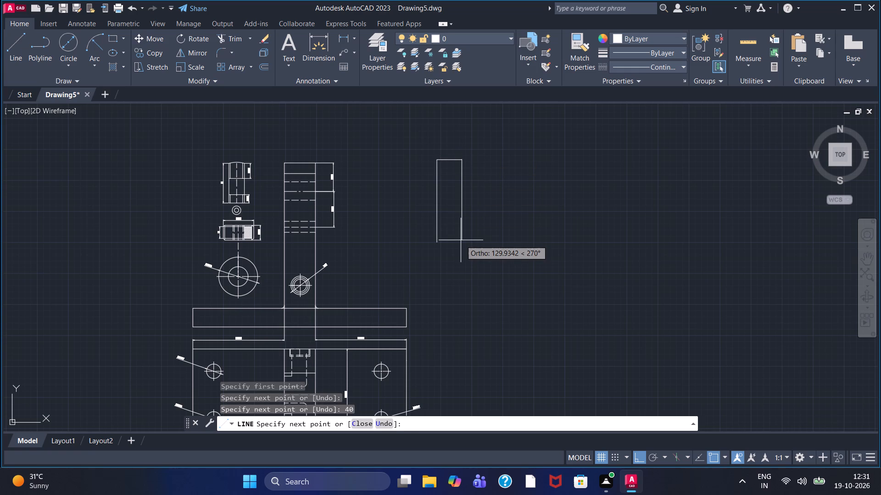
pyautogui.click(470, 266)
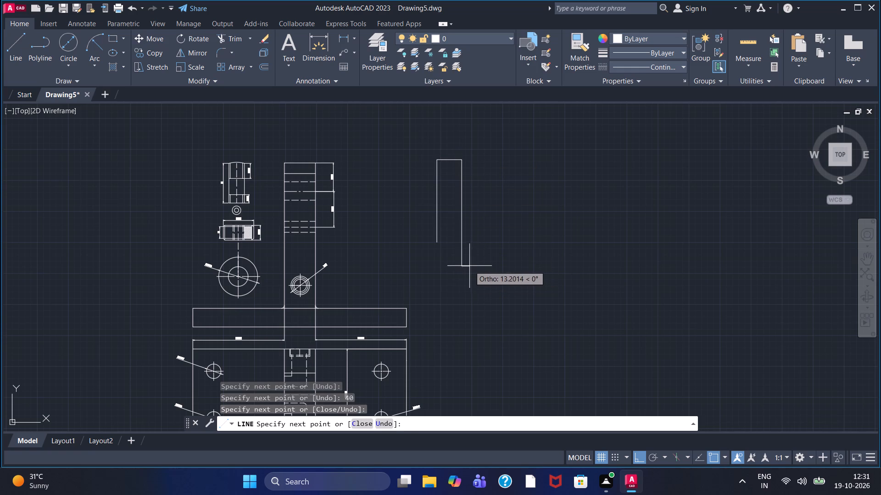
pyautogui.press('4')
pyautogui.press('0')
pyautogui.press('Return')
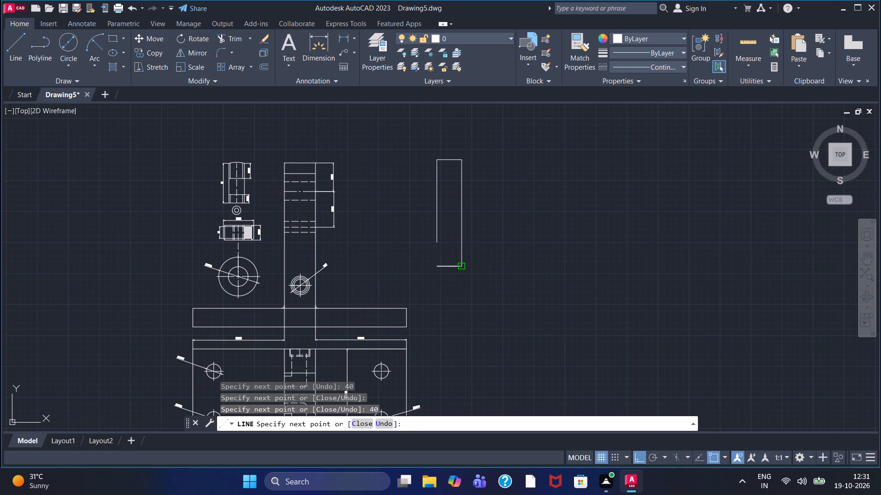
pyautogui.click(434, 240)
pyautogui.press('Escape')
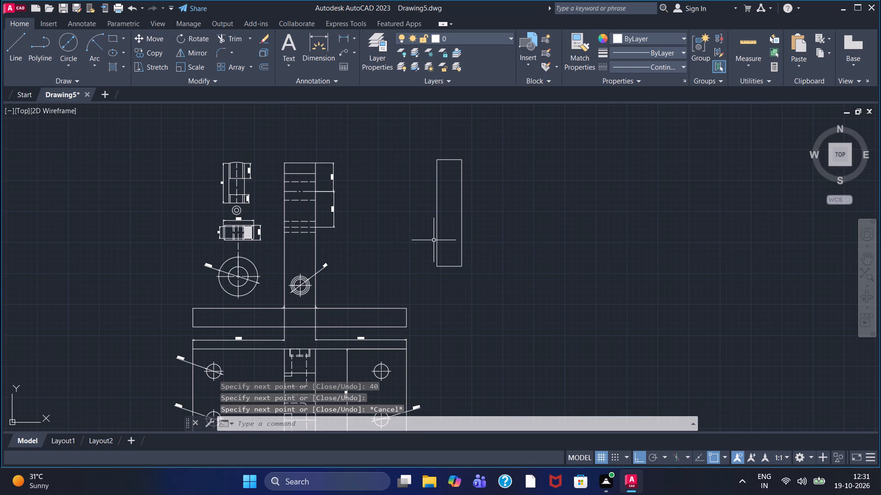
# Draw a 15-unit vertical line downward from the midpoint of the new rectangle's bottom edge.
pyautogui.click(24, 45)
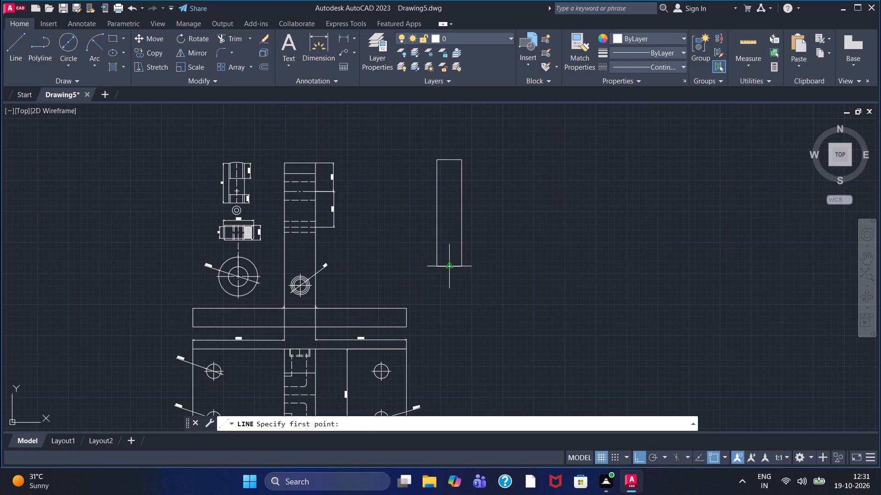
pyautogui.doubleClick(450, 267)
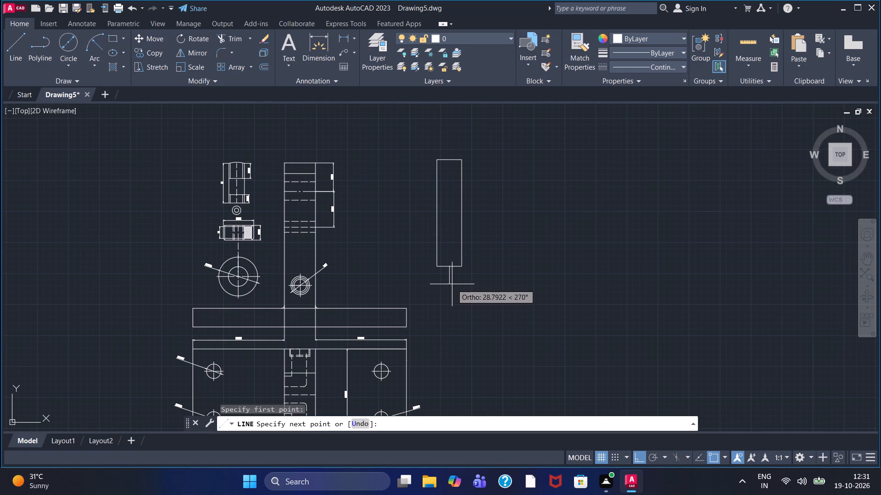
pyautogui.press('1')
pyautogui.press('5')
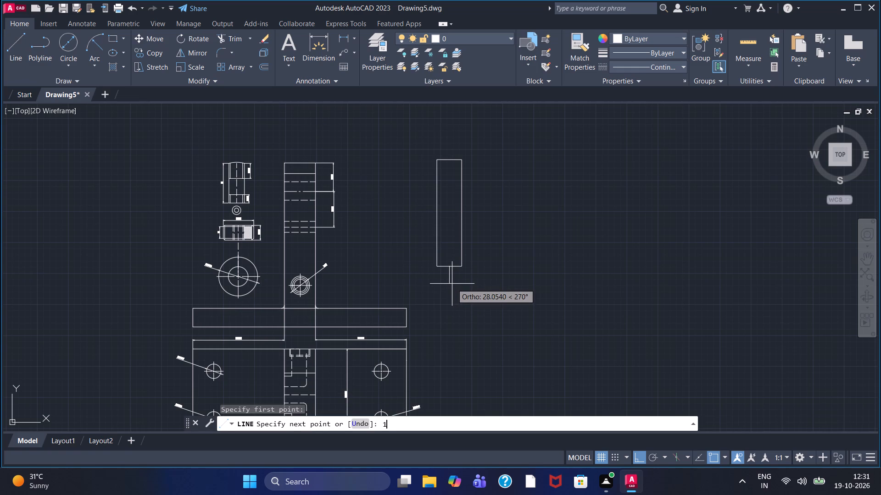
pyautogui.press('Return')
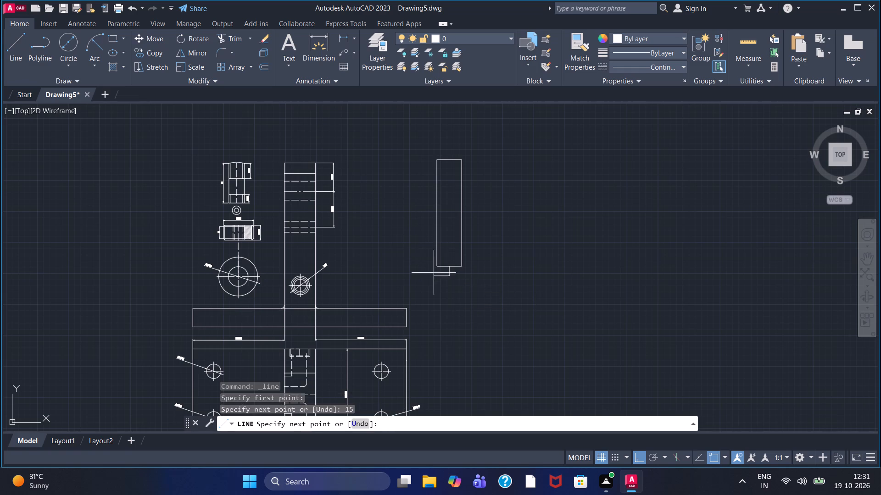
pyautogui.rightClick(429, 286)
pyautogui.click(447, 292)
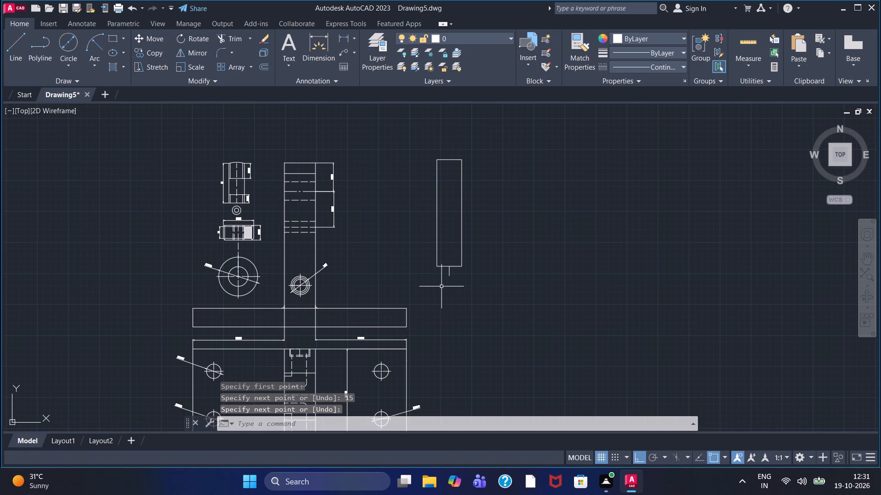
# With Ortho off, draw two slanted lines joining the rectangle's bottom corners to the lower end of the 15-unit line.
pyautogui.press('F8')
pyautogui.scroll(1, 411, 227)
pyautogui.click(22, 53)
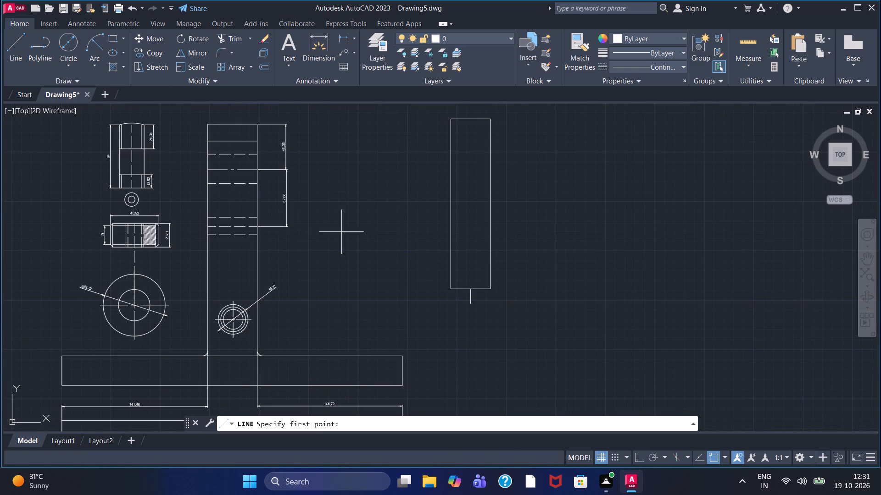
pyautogui.click(452, 289)
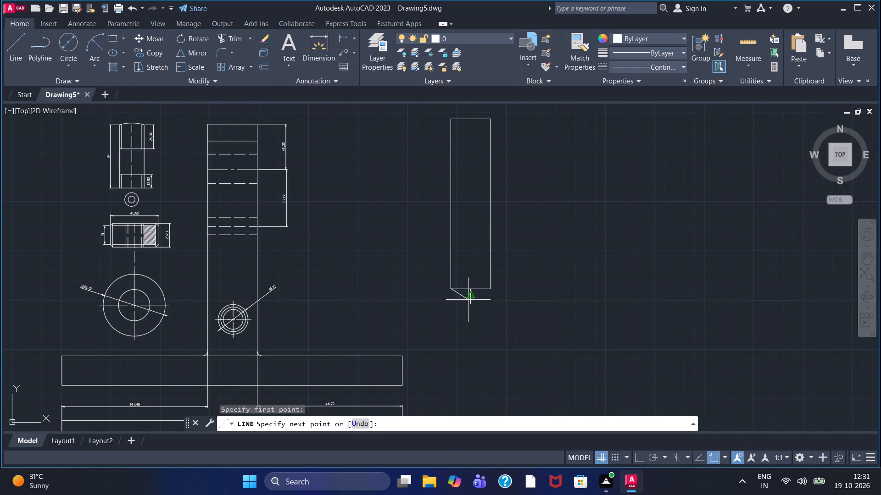
pyautogui.doubleClick(468, 303)
pyautogui.rightClick(468, 303)
pyautogui.click(484, 309)
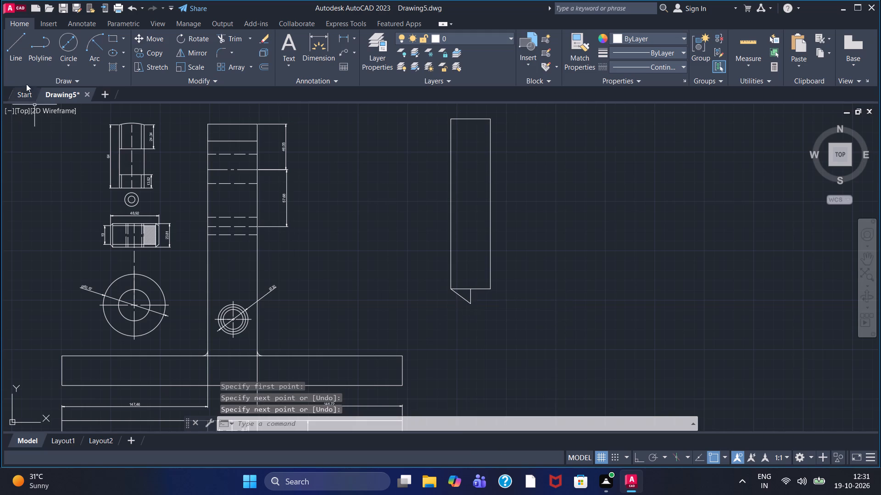
pyautogui.click(18, 55)
pyautogui.doubleClick(474, 305)
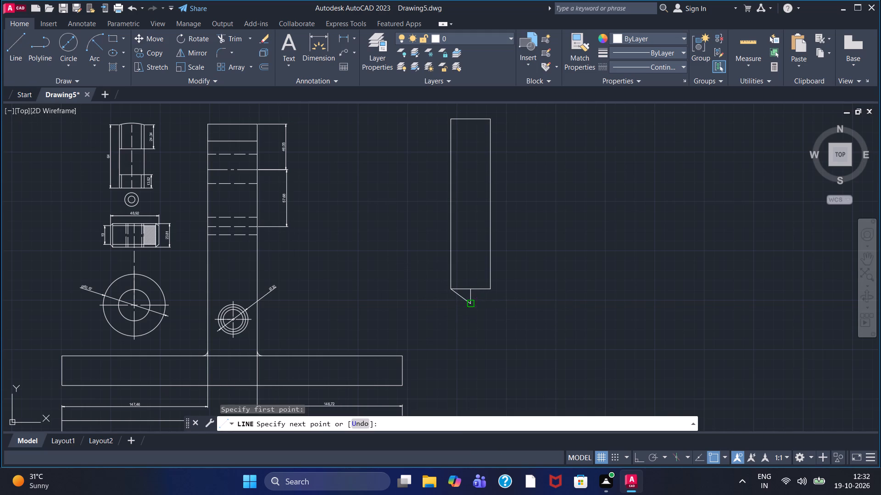
pyautogui.doubleClick(490, 291)
pyautogui.rightClick(490, 291)
pyautogui.click(506, 293)
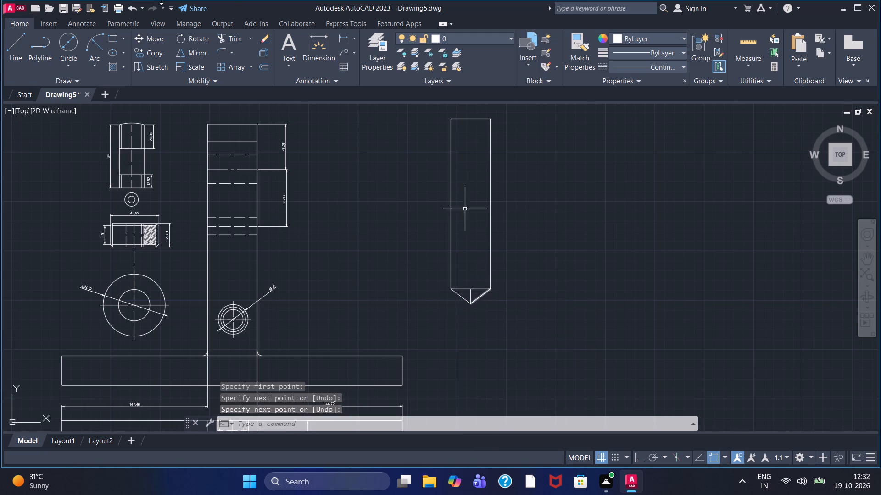
# With Ortho on, draw a 24-unit vertical line downward from the midpoint of the new rectangle's top edge.
pyautogui.click(9, 44)
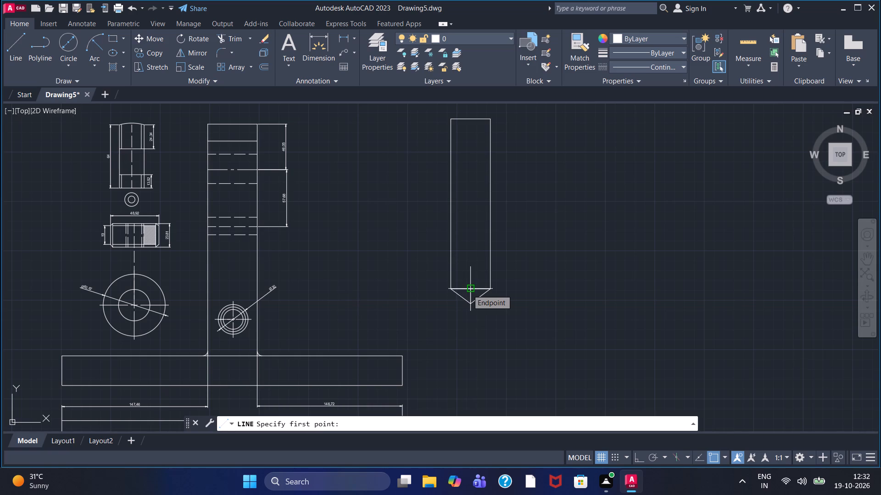
pyautogui.doubleClick(472, 117)
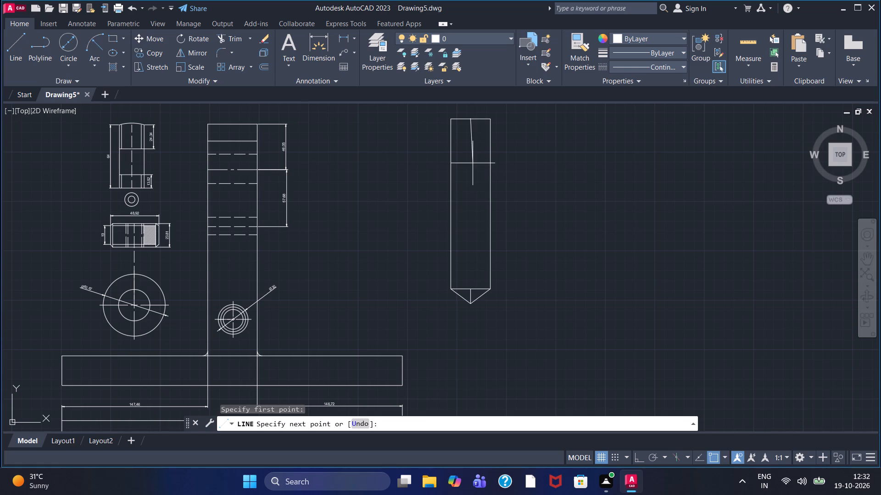
pyautogui.press('F8')
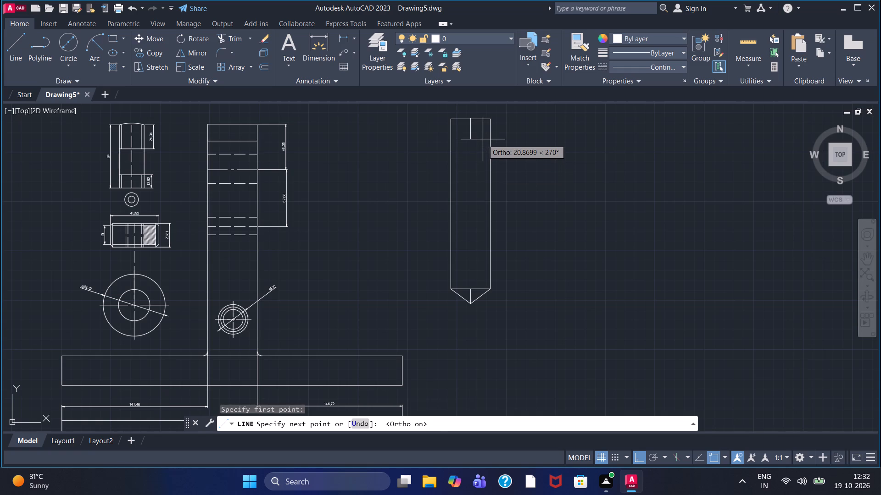
pyautogui.write('24')
pyautogui.press('Return')
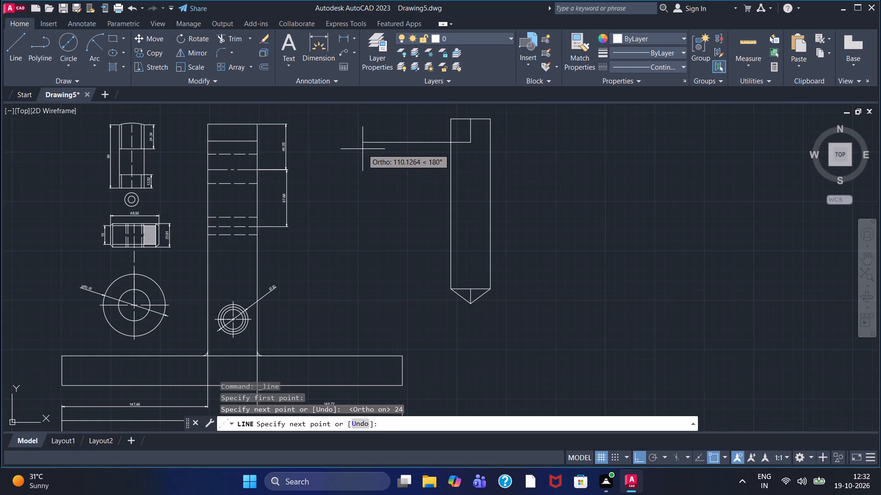
pyautogui.rightClick(363, 149)
pyautogui.click(371, 155)
# Draw a circle of diameter 24 centered on the lower end of the 24-unit line.
pyautogui.click(77, 47)
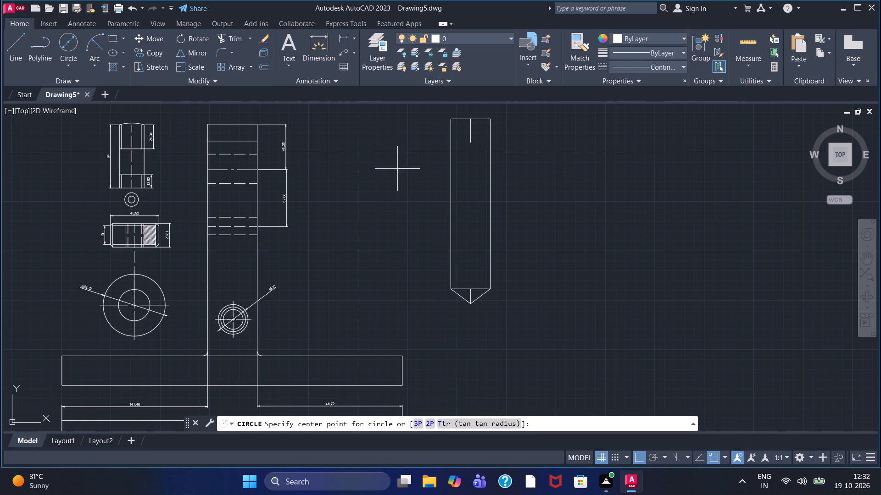
pyautogui.click(473, 145)
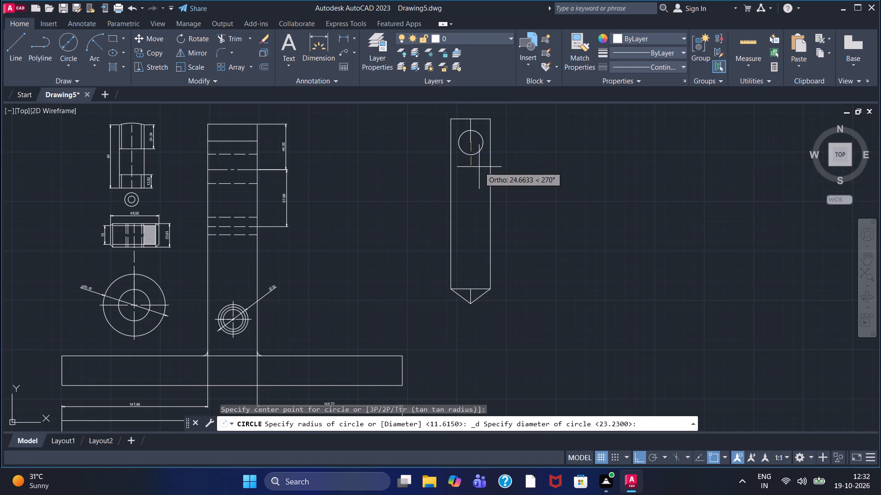
pyautogui.write('24')
pyautogui.press('Return')
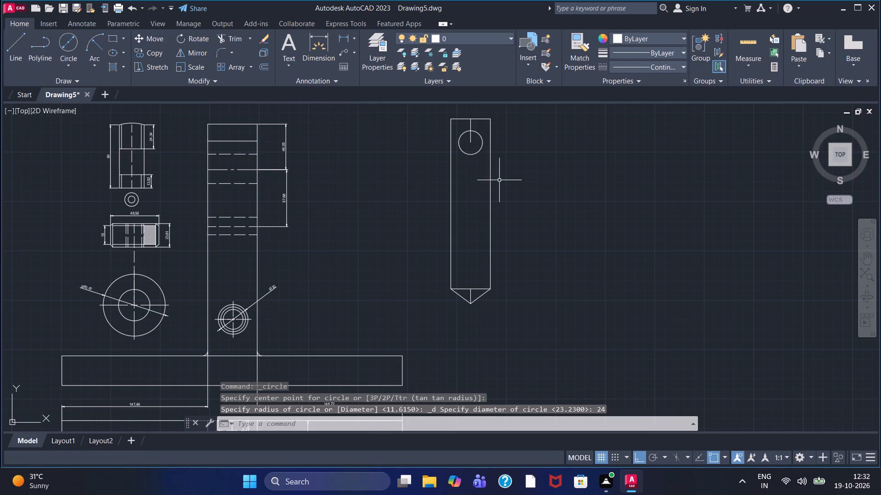
# Delete the vertical construction line running from the rectangle's top edge to the circle's center.
pyautogui.moveTo(500, 357); pyautogui.dragTo(494, 314, button='middle')
pyautogui.moveTo(528, 238); pyautogui.dragTo(535, 279, button='middle')
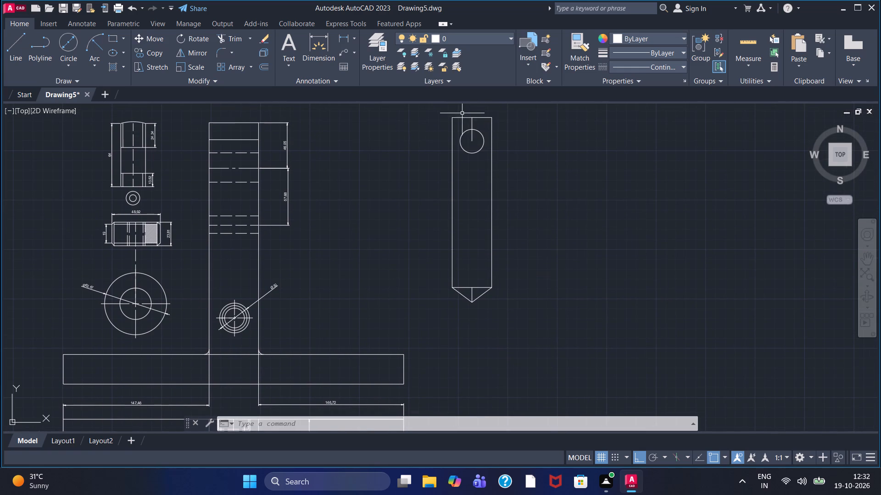
pyautogui.click(472, 122)
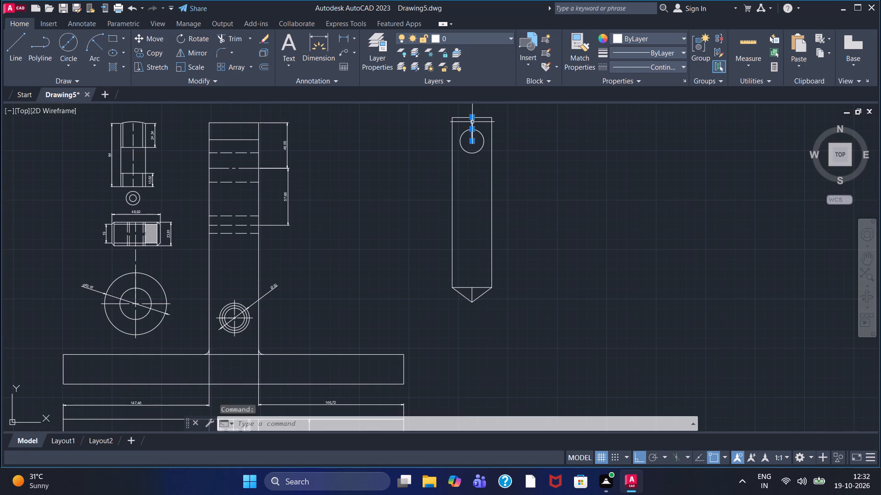
pyautogui.press('Delete')
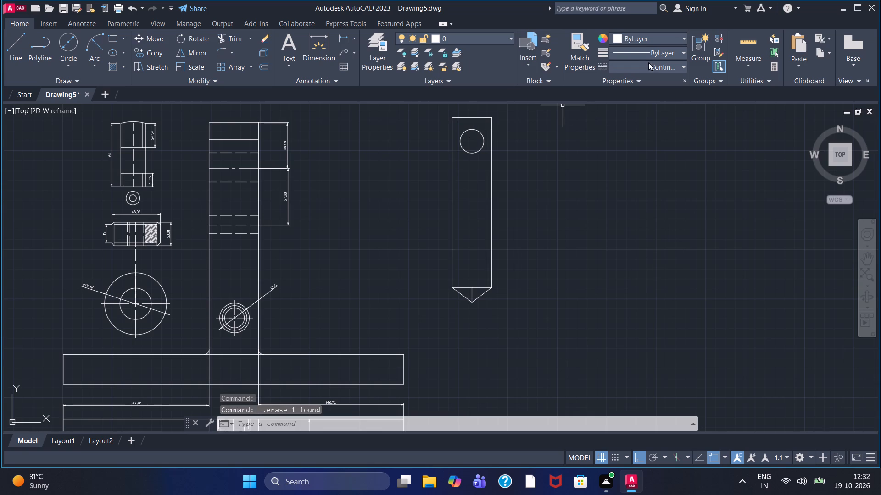
# Draw a vertical ACAD_ISO02W100 dashed line from the midpoint of the pointed bar's top edge down well past its tip.
pyautogui.doubleClick(649, 66)
pyautogui.doubleClick(653, 65)
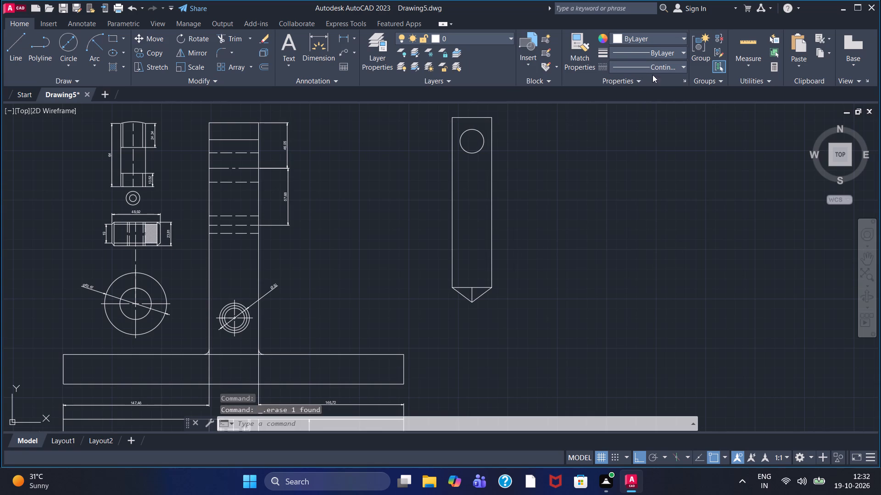
pyautogui.doubleClick(657, 68)
pyautogui.click(683, 66)
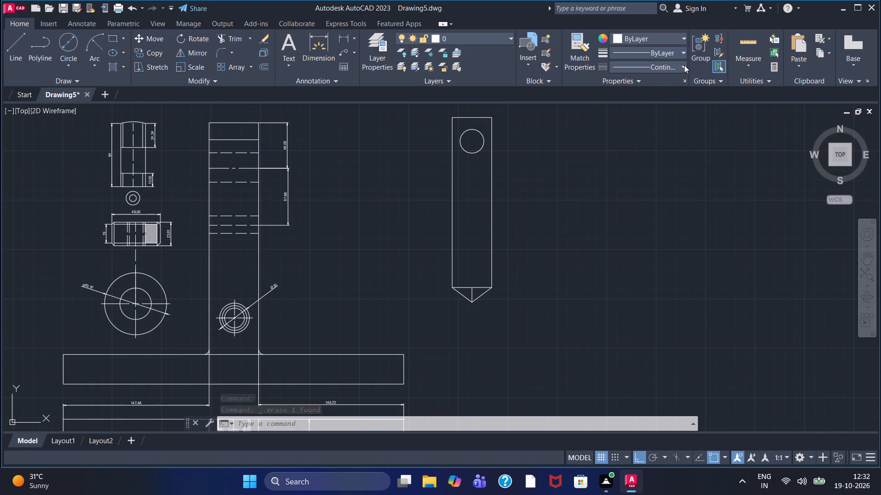
pyautogui.click(670, 106)
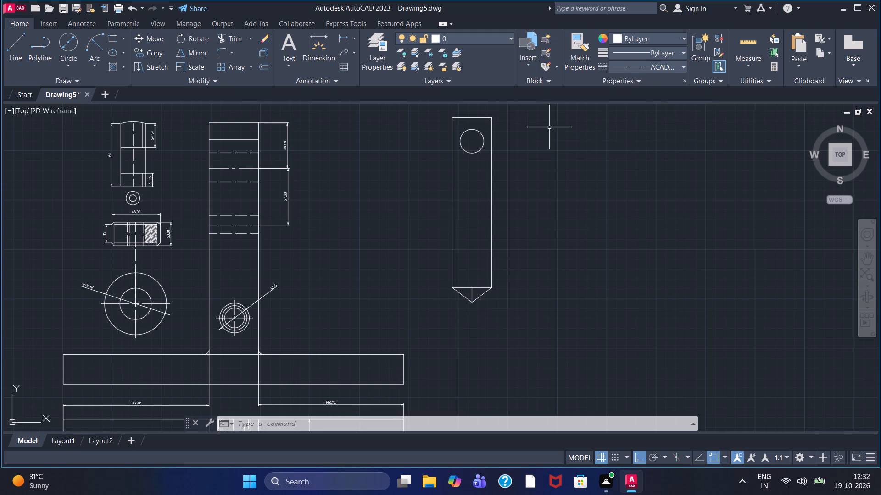
pyautogui.click(22, 51)
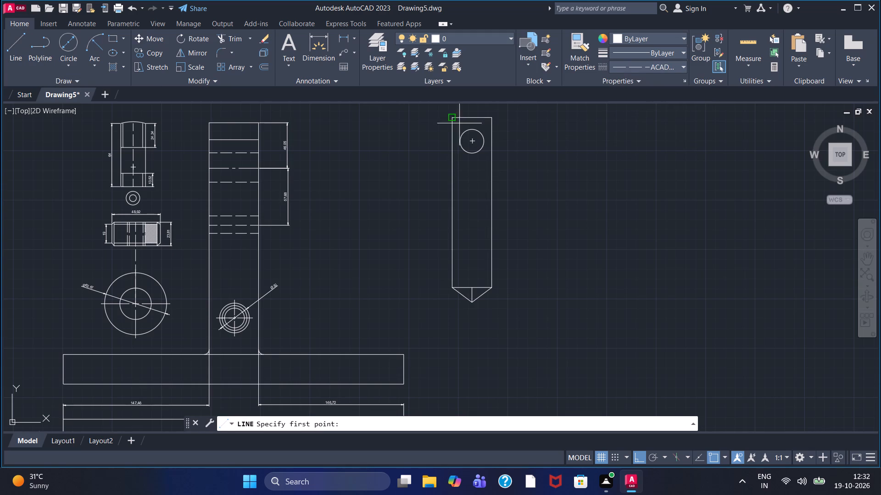
pyautogui.click(475, 118)
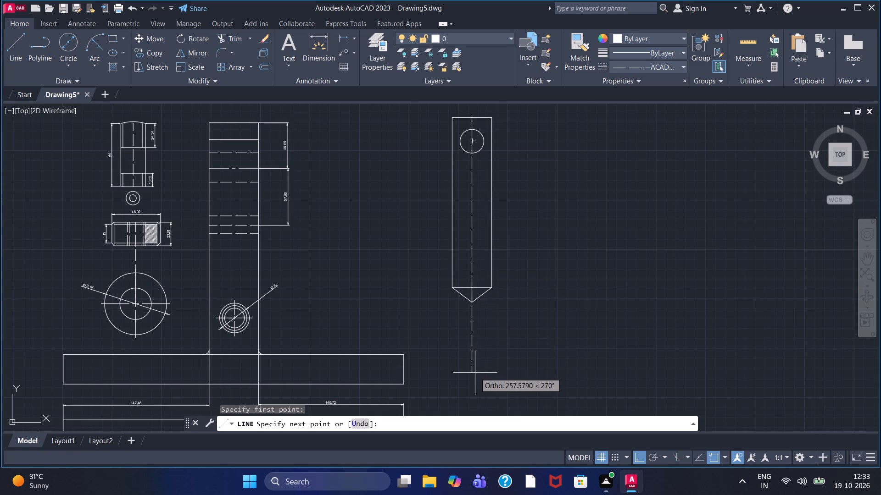
pyautogui.doubleClick(480, 410)
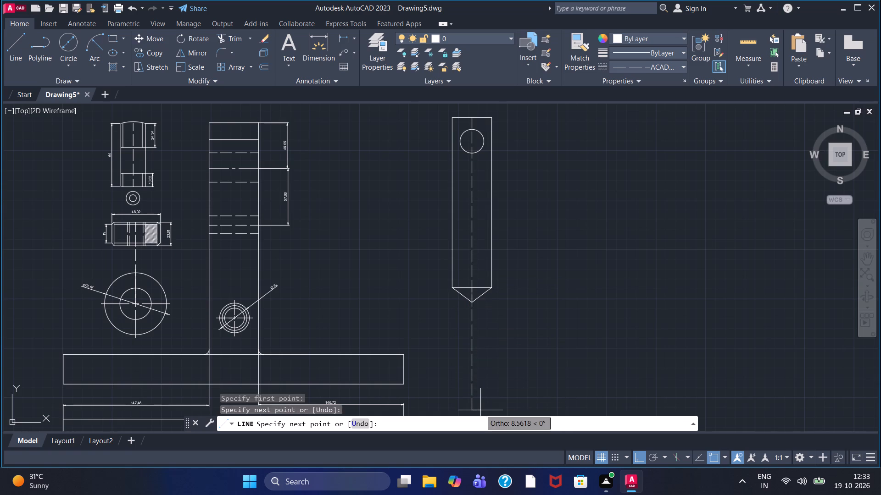
pyautogui.rightClick(480, 410)
pyautogui.click(514, 281)
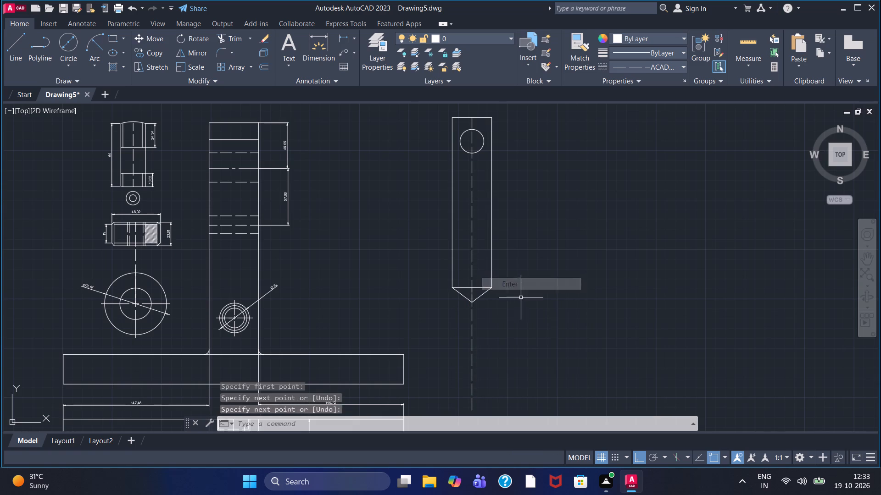
# With the Continuous linetype, draw the top, far side and bottom lines of a box around the dashed line below the bar's tip.
pyautogui.moveTo(539, 324); pyautogui.dragTo(546, 242, button='middle')
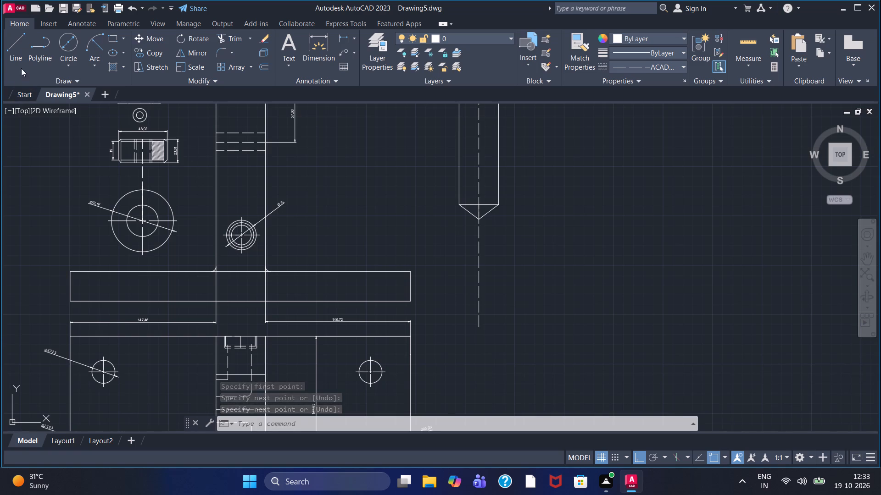
pyautogui.click(19, 45)
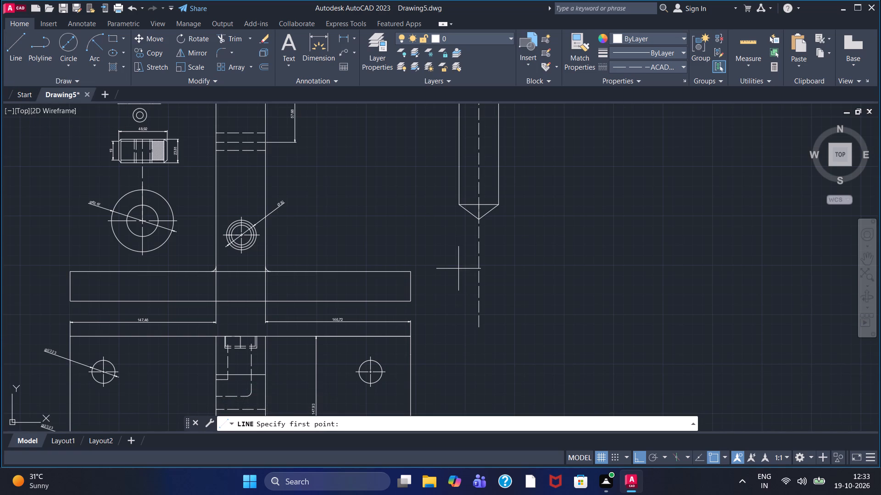
pyautogui.click(672, 69)
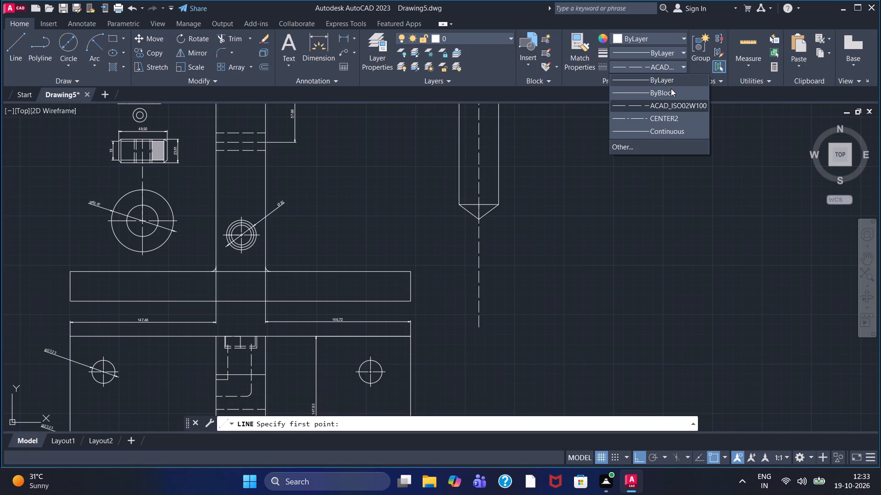
pyautogui.click(672, 127)
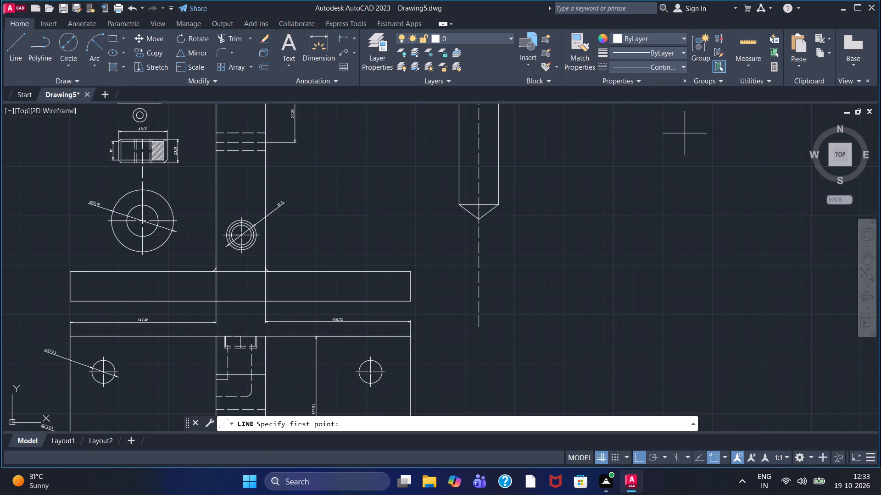
pyautogui.click(11, 40)
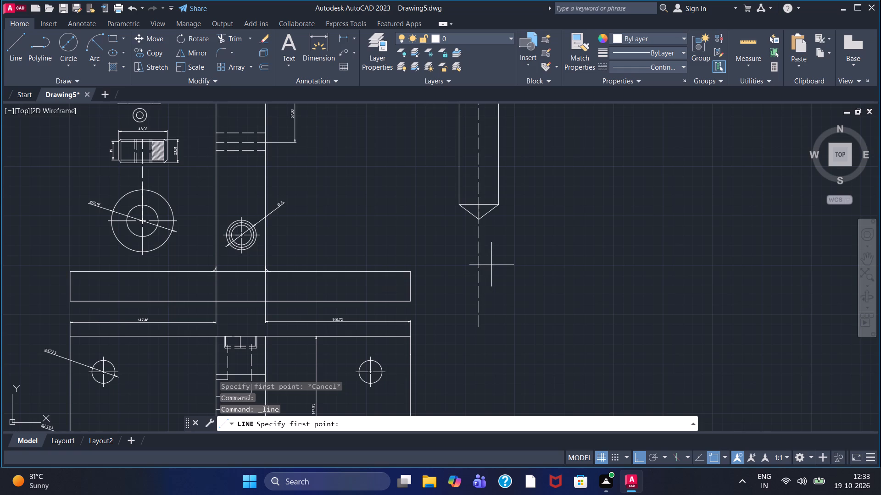
pyautogui.click(454, 254)
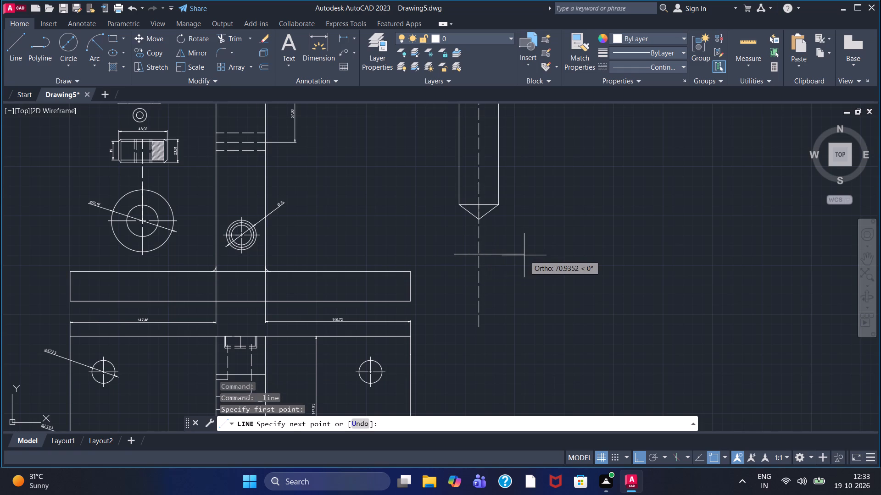
pyautogui.doubleClick(515, 255)
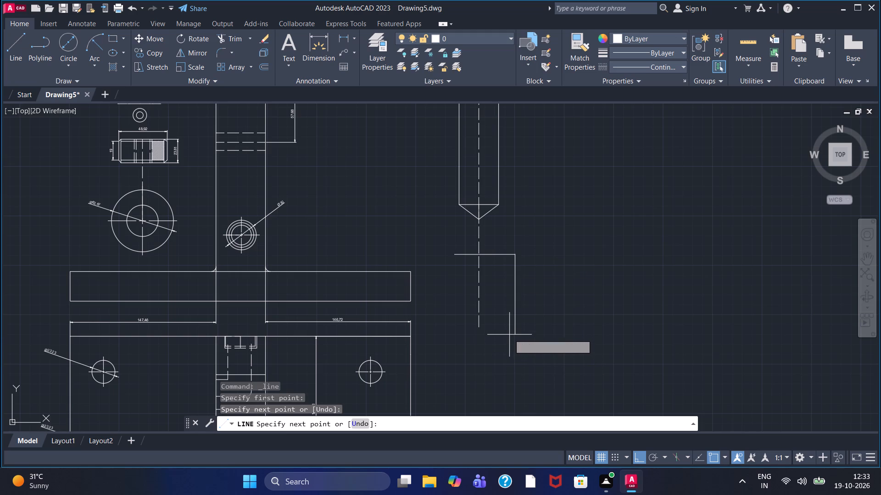
pyautogui.click(508, 330)
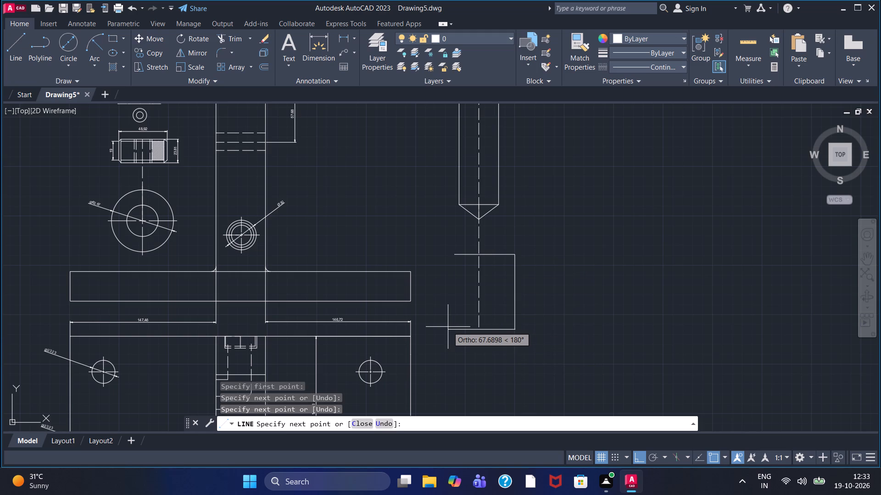
pyautogui.doubleClick(444, 327)
pyautogui.rightClick(444, 327)
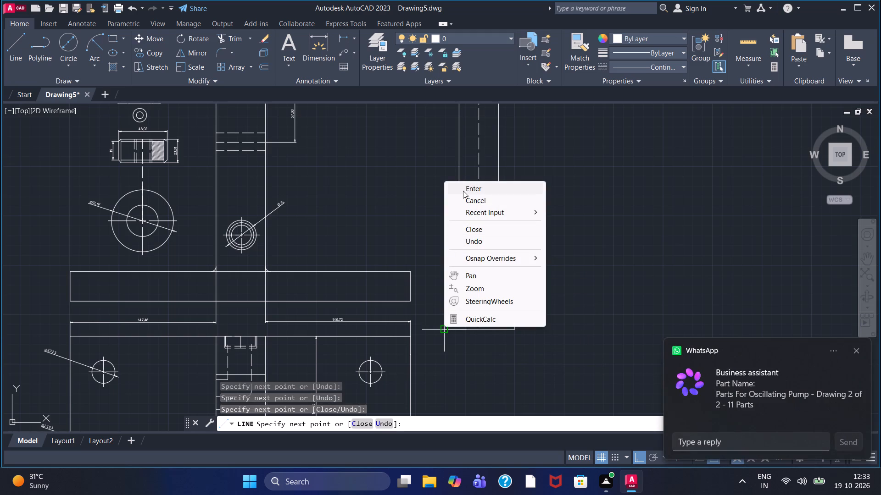
pyautogui.click(465, 187)
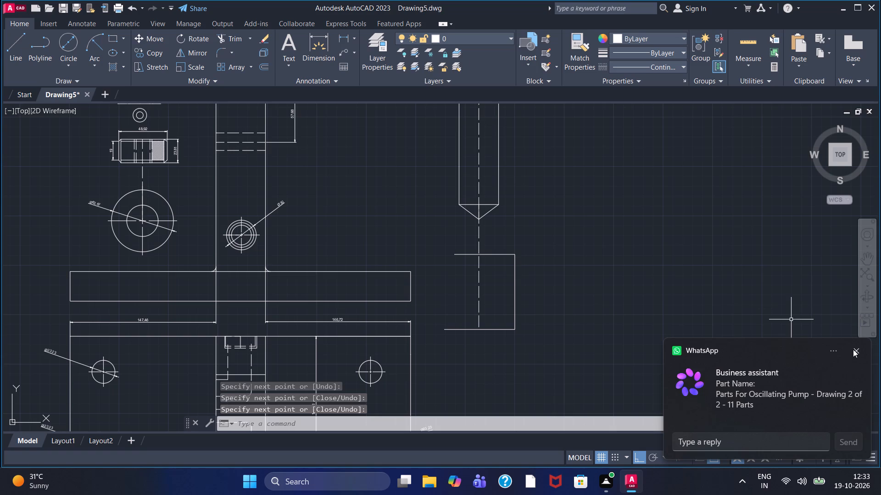
pyautogui.click(854, 349)
# Draw a vertical line from the left end of the box's top edge down past its bottom line.
pyautogui.click(10, 57)
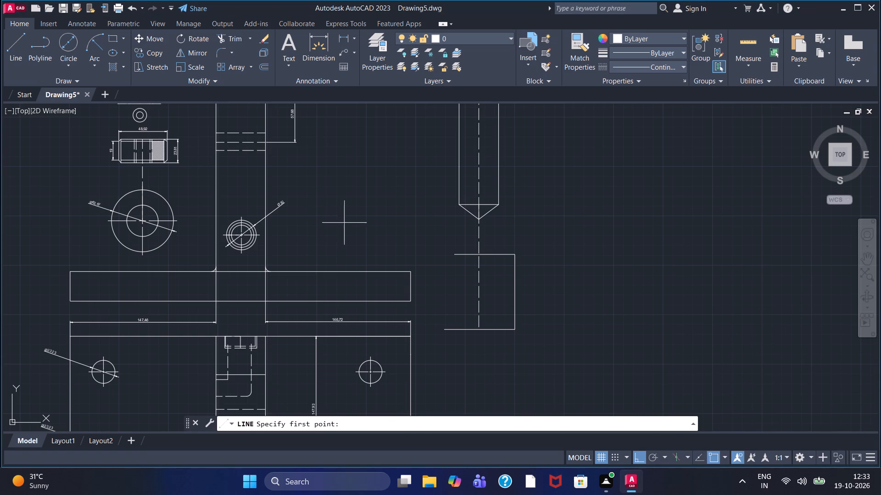
pyautogui.click(454, 257)
pyautogui.click(470, 351)
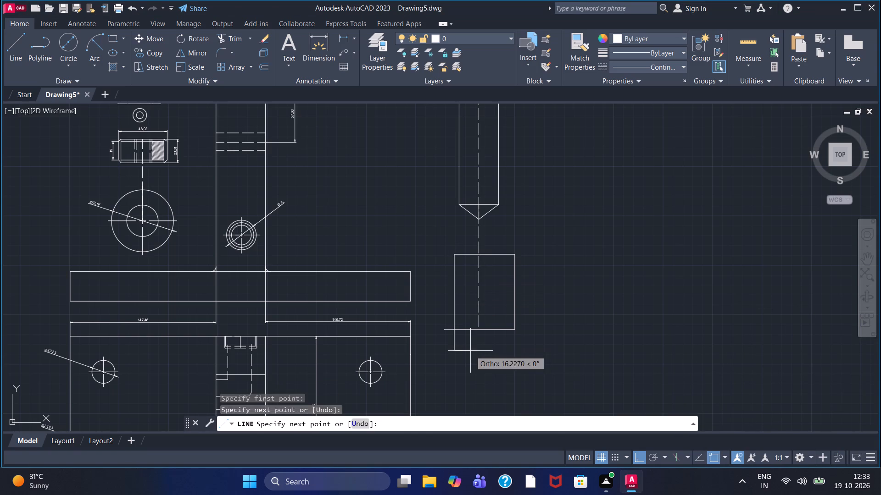
pyautogui.rightClick(470, 351)
pyautogui.click(508, 225)
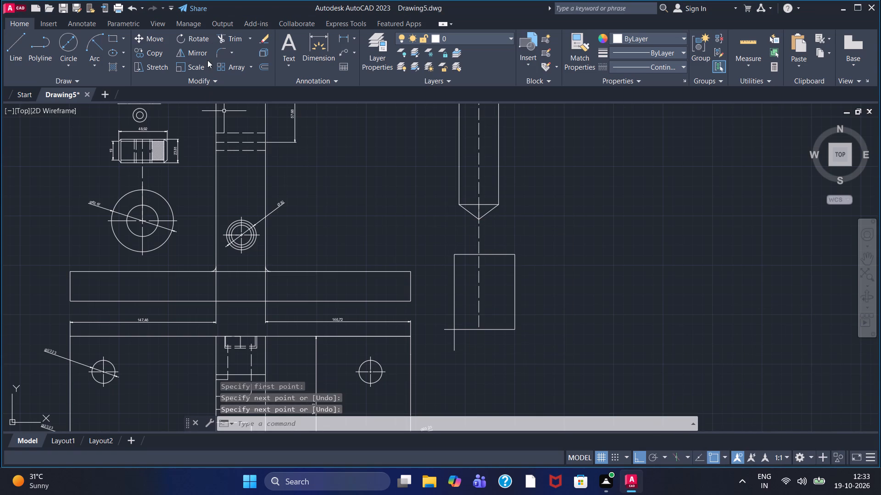
# Trim the two overhanging line ends at the box's lower-left corner.
pyautogui.click(223, 36)
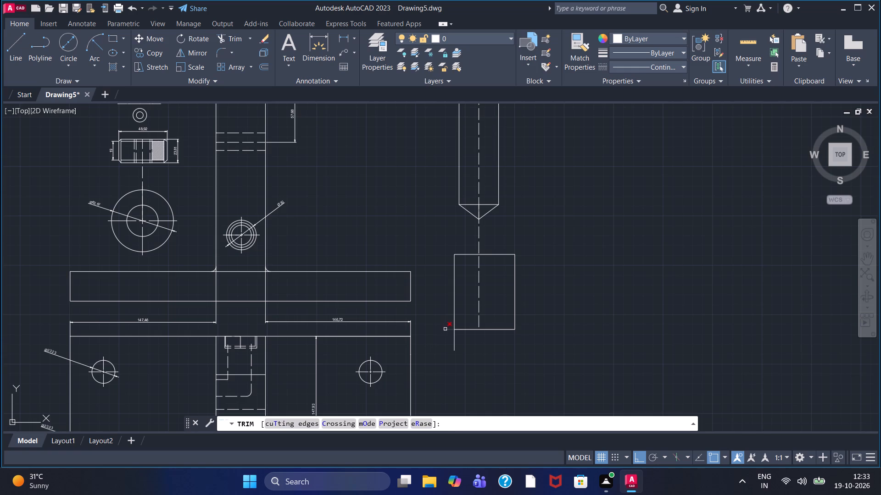
pyautogui.click(446, 329)
pyautogui.click(453, 337)
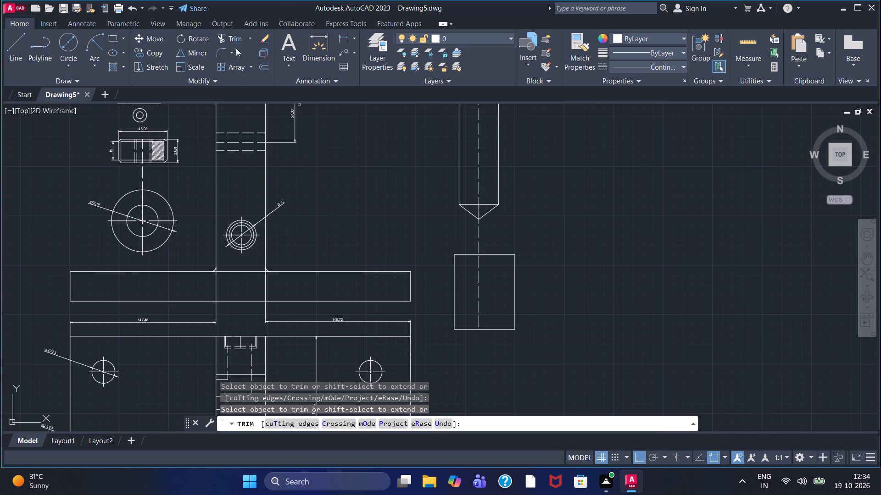
# Using Offset with the Through option, offset the box's top edge a short distance inward.
pyautogui.click(266, 64)
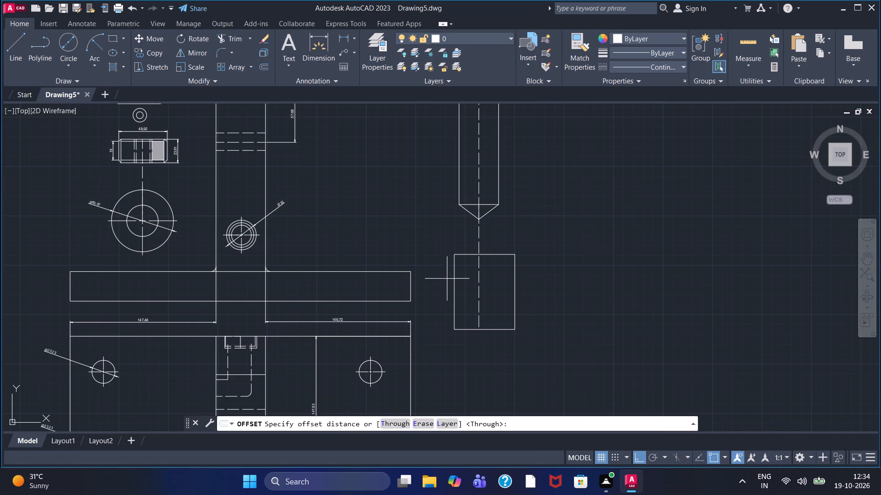
pyautogui.click(398, 422)
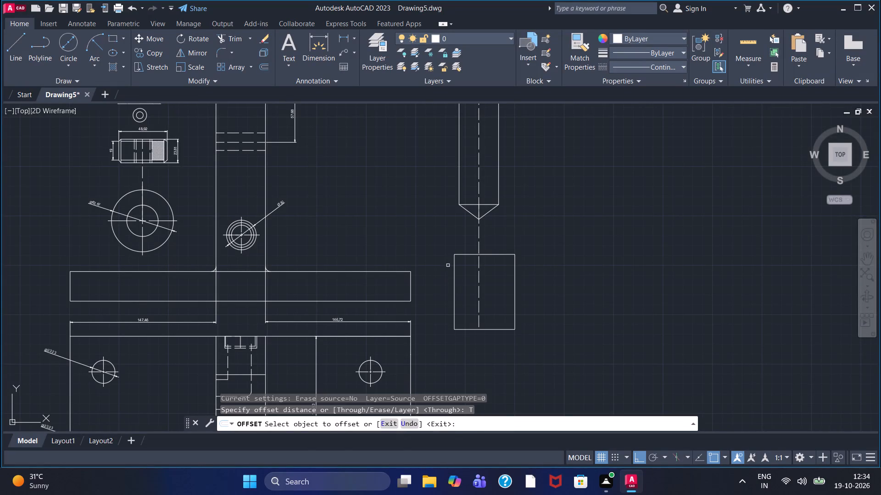
pyautogui.doubleClick(462, 255)
pyautogui.doubleClick(464, 260)
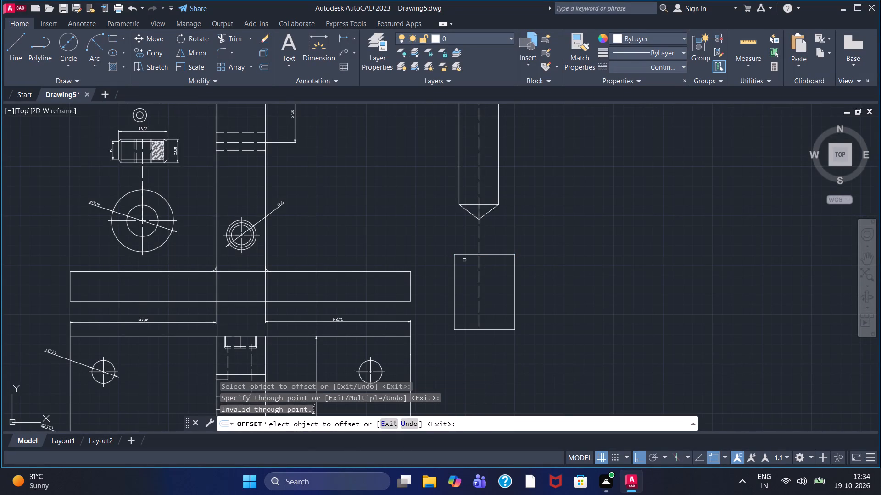
pyautogui.scroll(6, 467, 256)
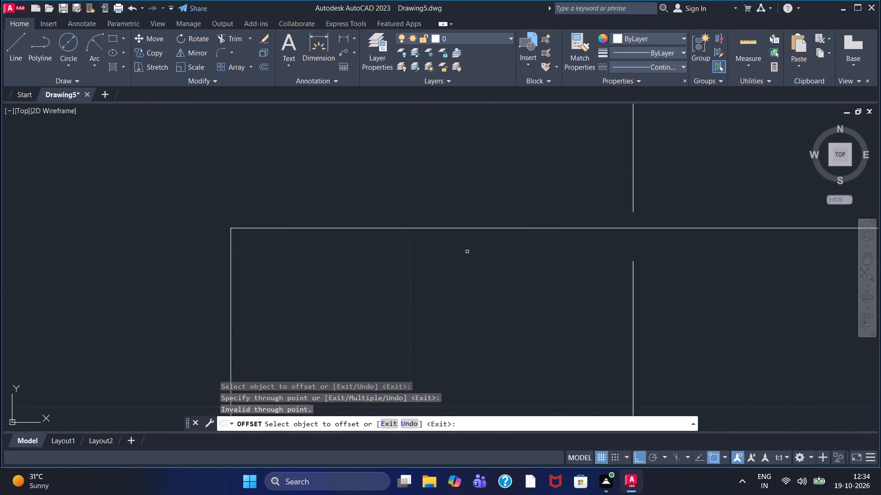
pyautogui.scroll(2, 467, 252)
pyautogui.scroll(-2, 467, 252)
pyautogui.click(468, 227)
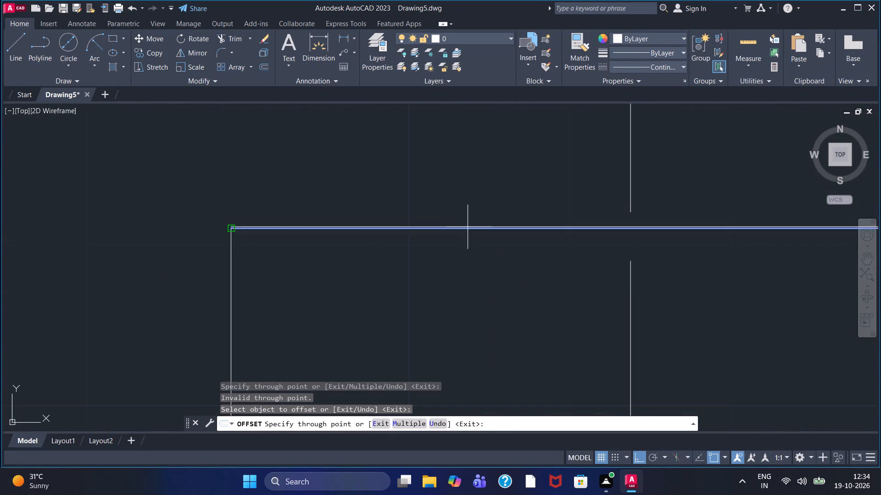
pyautogui.doubleClick(474, 305)
pyautogui.scroll(-1, 474, 305)
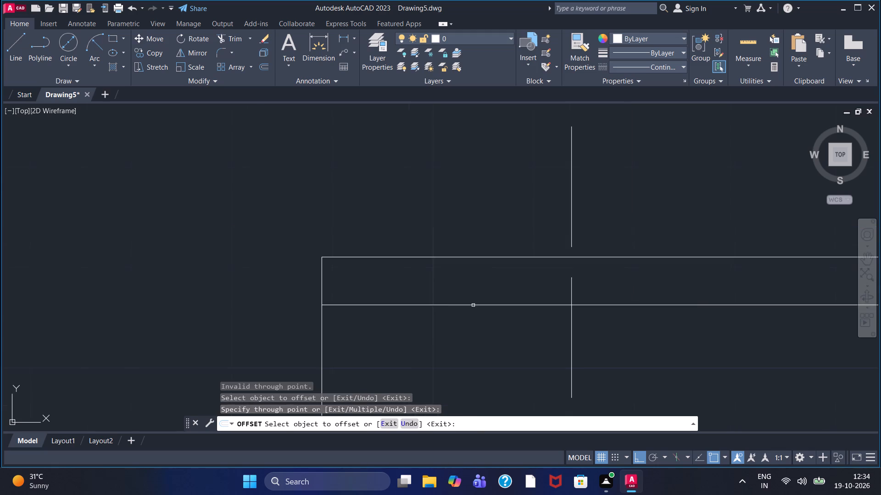
# Offset the box's bottom edge a short distance upward into the box.
pyautogui.scroll(-1, 464, 334)
pyautogui.moveTo(464, 346); pyautogui.dragTo(455, 206, button='middle')
pyautogui.scroll(-1, 449, 220)
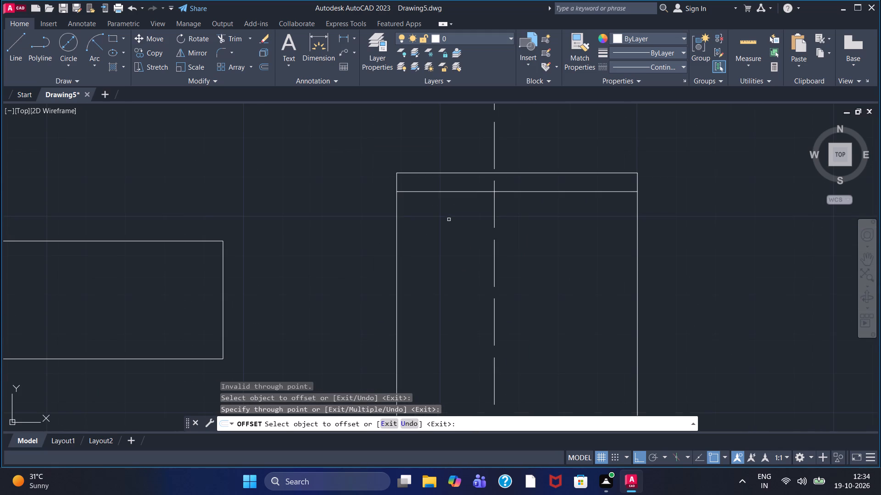
pyautogui.scroll(-1, 440, 332)
pyautogui.moveTo(437, 377); pyautogui.dragTo(434, 227, button='middle')
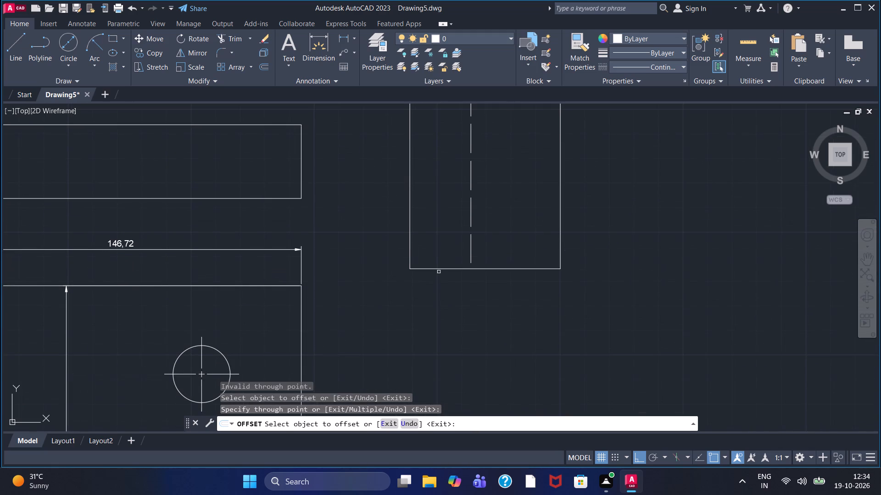
pyautogui.click(445, 269)
pyautogui.click(445, 253)
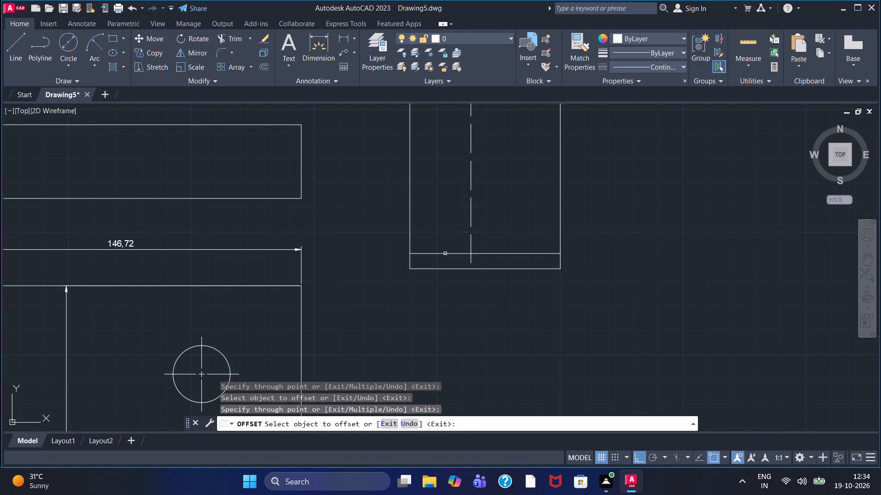
# Offset the box's left and right edges a short distance inward.
pyautogui.click(409, 204)
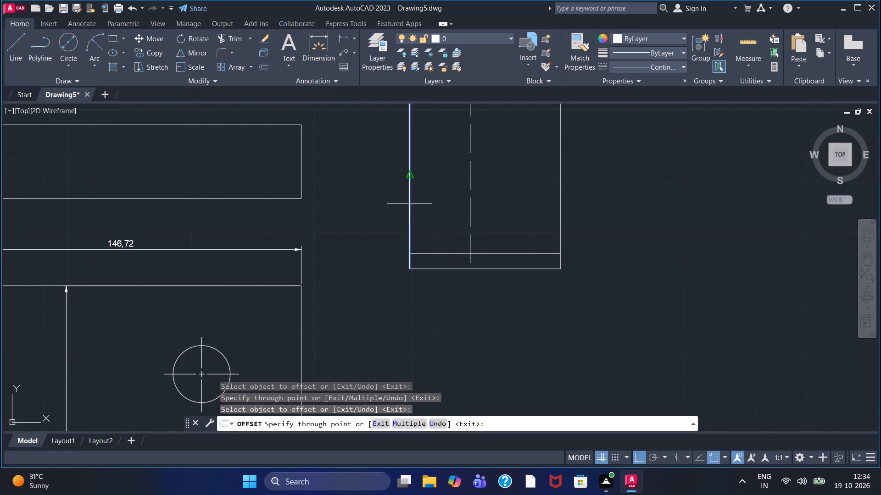
pyautogui.doubleClick(427, 210)
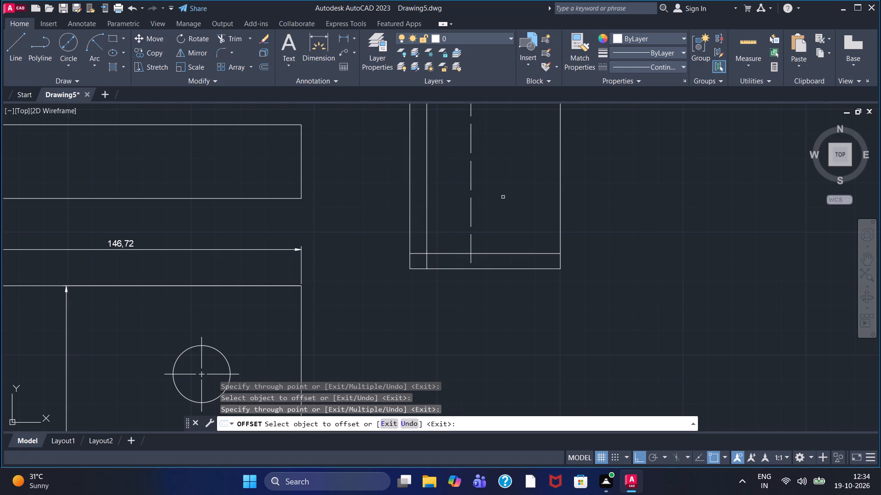
pyautogui.click(561, 224)
pyautogui.click(542, 217)
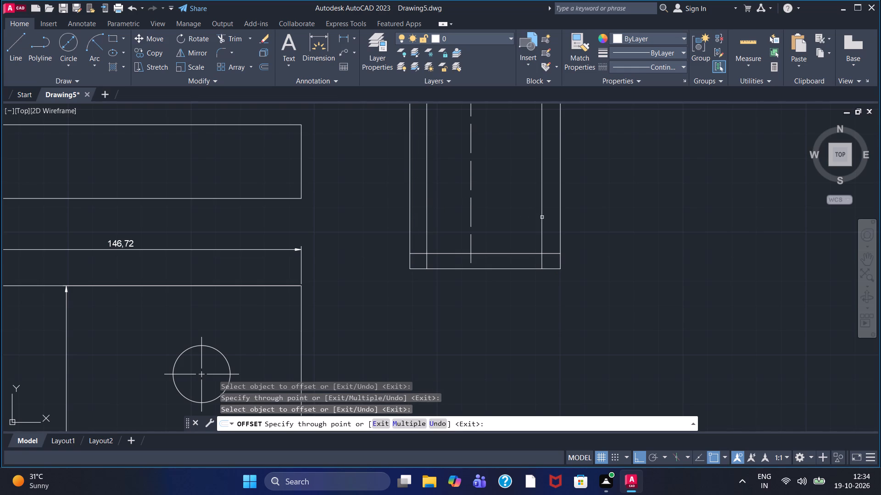
pyautogui.moveTo(461, 190); pyautogui.dragTo(472, 324, button='middle')
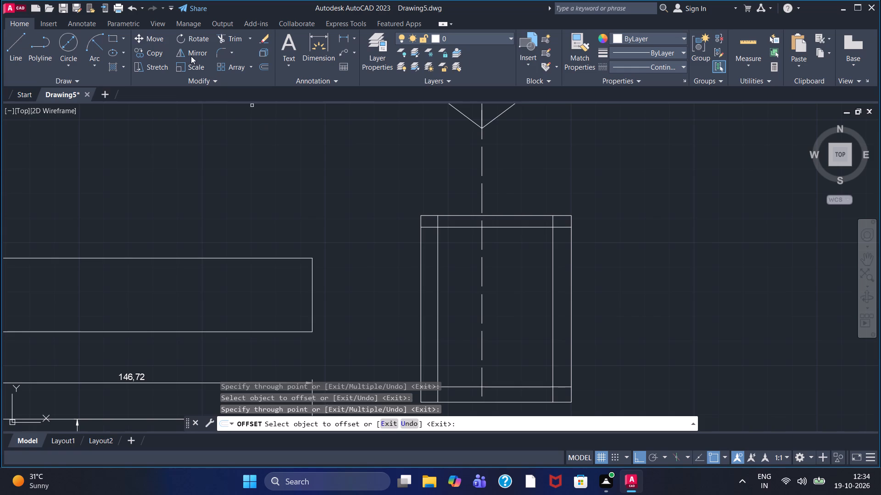
# Draw a horizontal line across the lower part of the double-outlined box, extending past both of its sides.
pyautogui.click(16, 48)
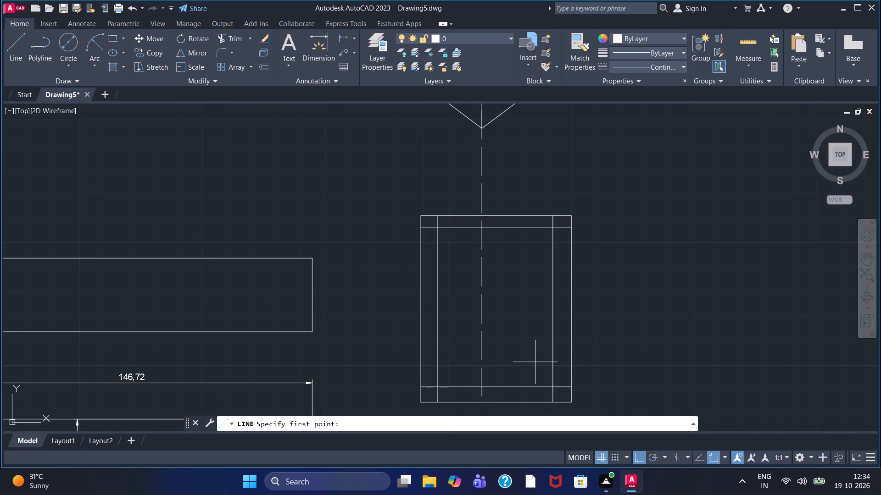
pyautogui.doubleClick(401, 351)
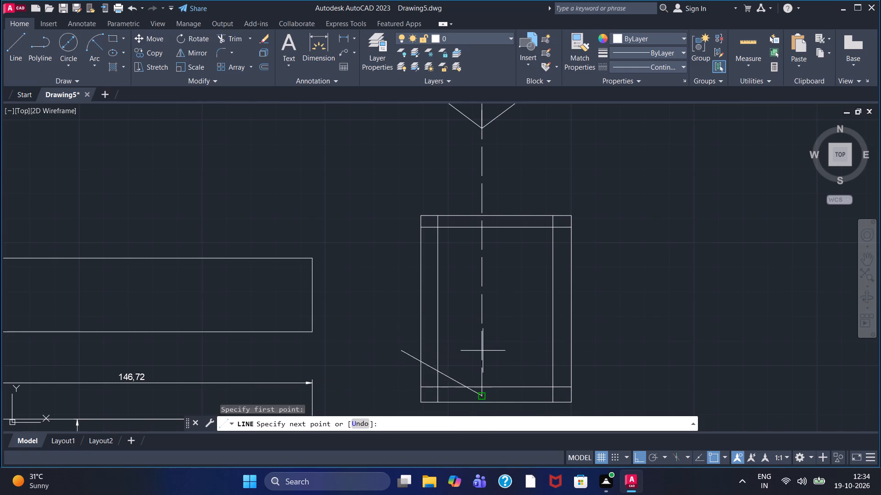
pyautogui.click(617, 348)
pyautogui.rightClick(618, 348)
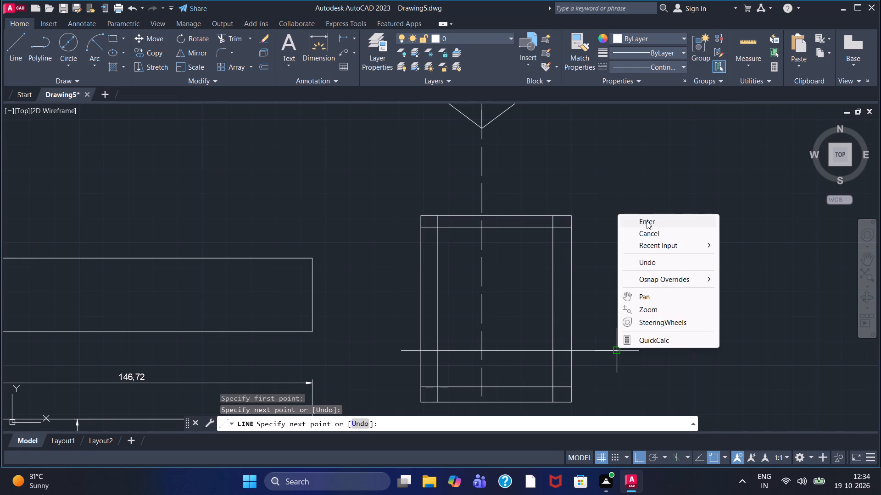
pyautogui.click(647, 220)
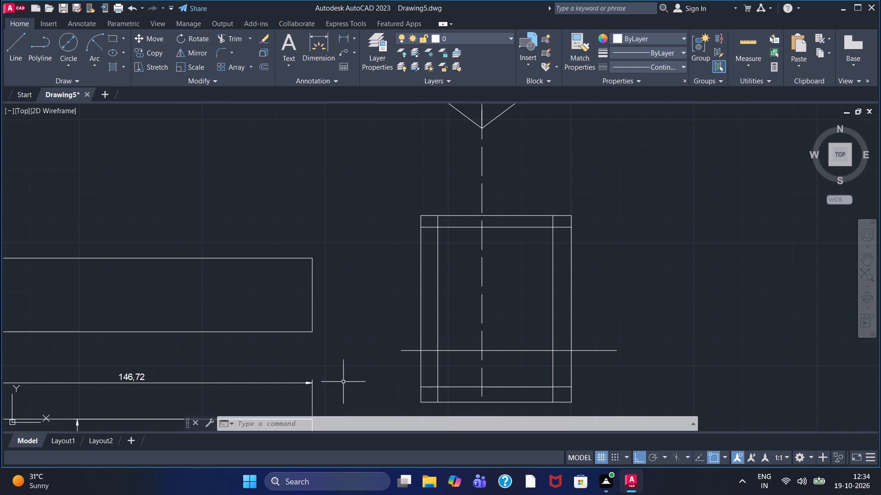
# Trim the overhanging ends of the offset lines at all four corners to leave a clean inner rectangle.
pyautogui.click(234, 38)
pyautogui.scroll(2, 365, 212)
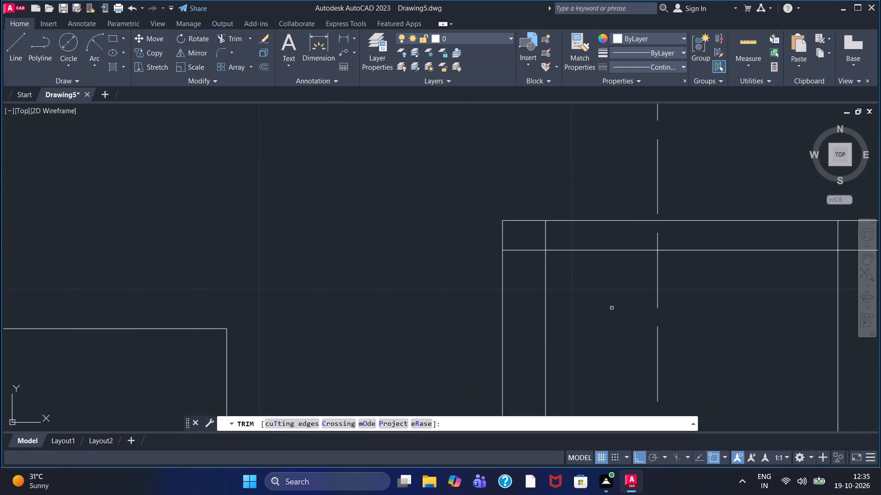
pyautogui.click(525, 251)
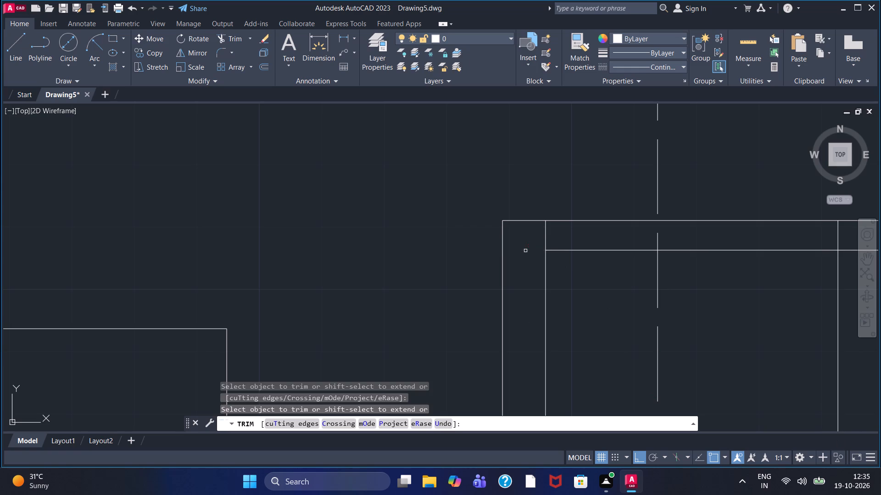
pyautogui.click(545, 235)
pyautogui.scroll(-1, 627, 266)
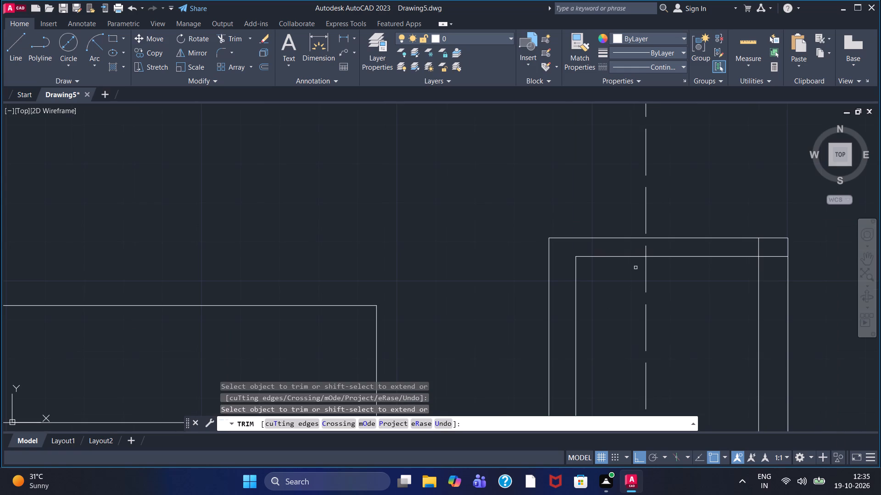
pyautogui.doubleClick(757, 247)
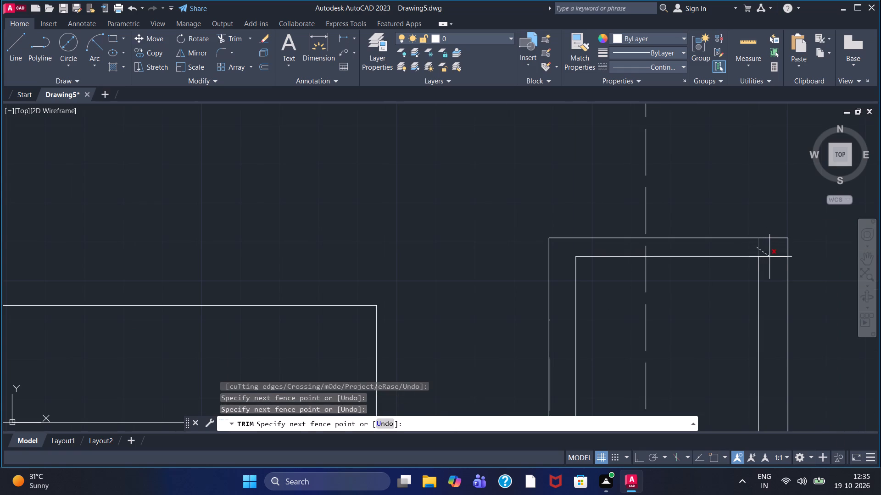
pyautogui.click(772, 264)
pyautogui.moveTo(648, 341); pyautogui.dragTo(613, 187, button='middle')
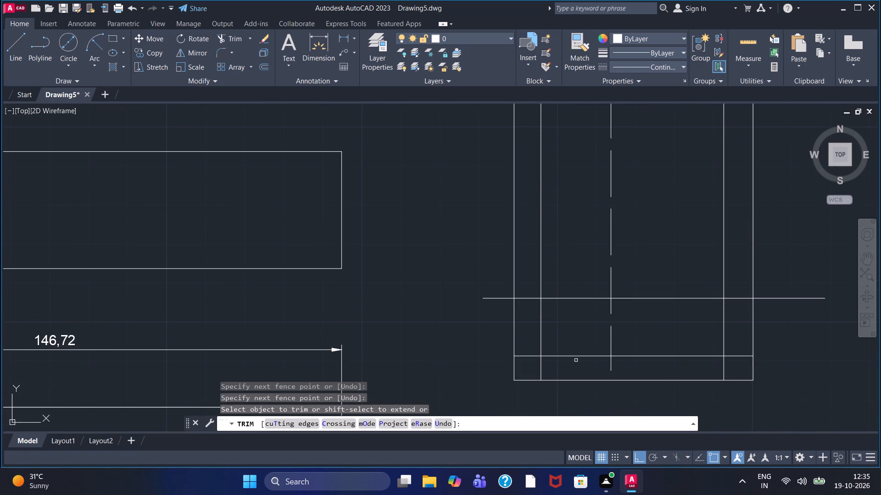
pyautogui.moveTo(530, 349); pyautogui.dragTo(549, 368)
pyautogui.moveTo(710, 365); pyautogui.dragTo(739, 346)
# From the horizontal line right of the centerline, draw connected lines 8 up, 24 left and down past the horizontal line.
pyautogui.click(20, 53)
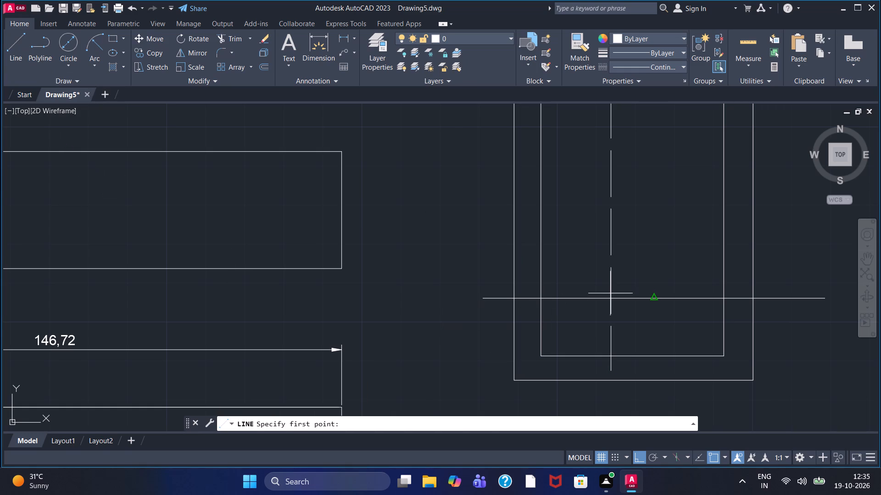
pyautogui.scroll(3, 612, 297)
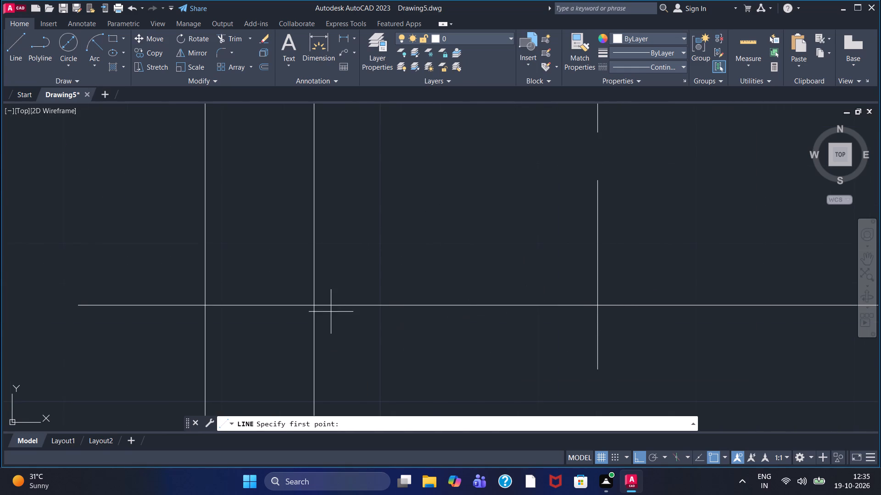
pyautogui.scroll(-4, 551, 234)
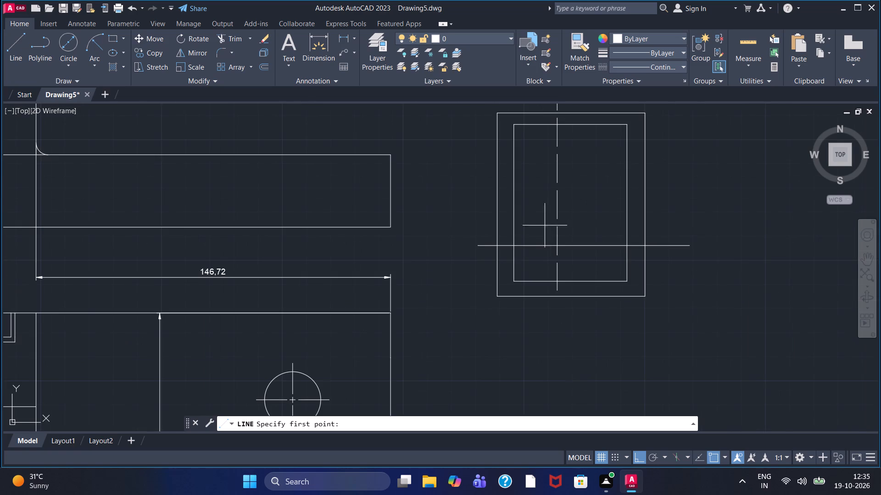
pyautogui.scroll(-1, 539, 208)
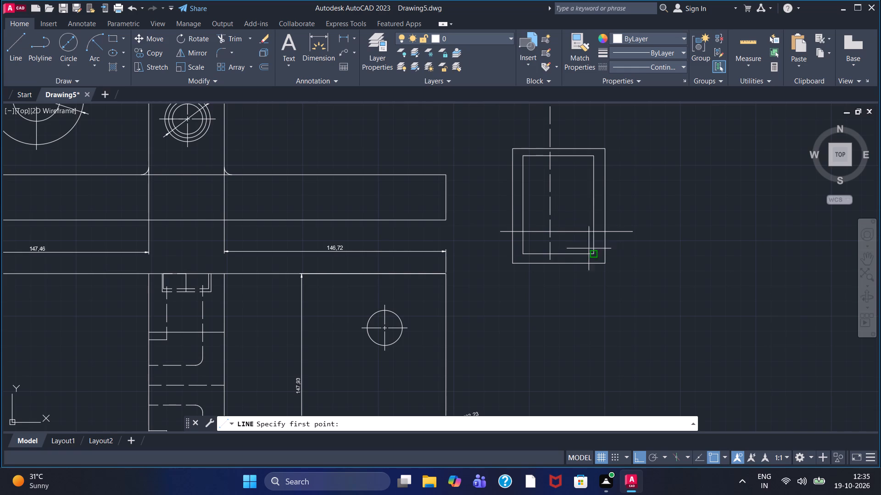
pyautogui.click(566, 234)
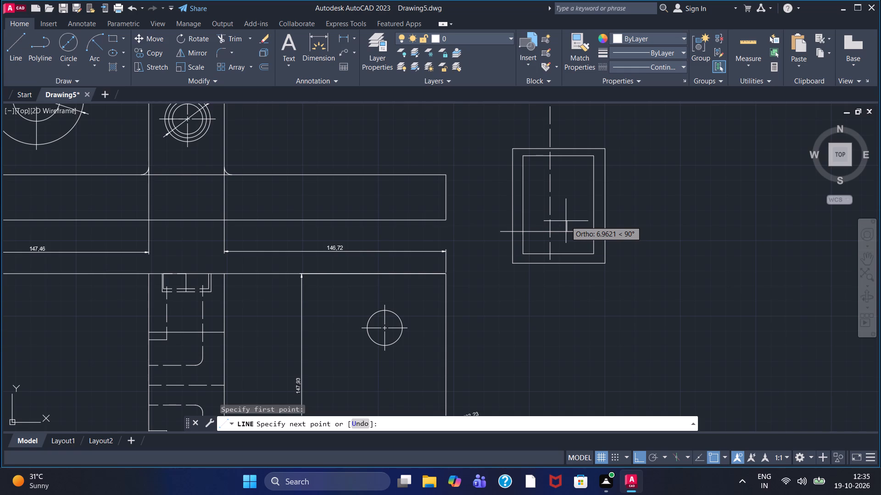
pyautogui.press('8')
pyautogui.press('Return')
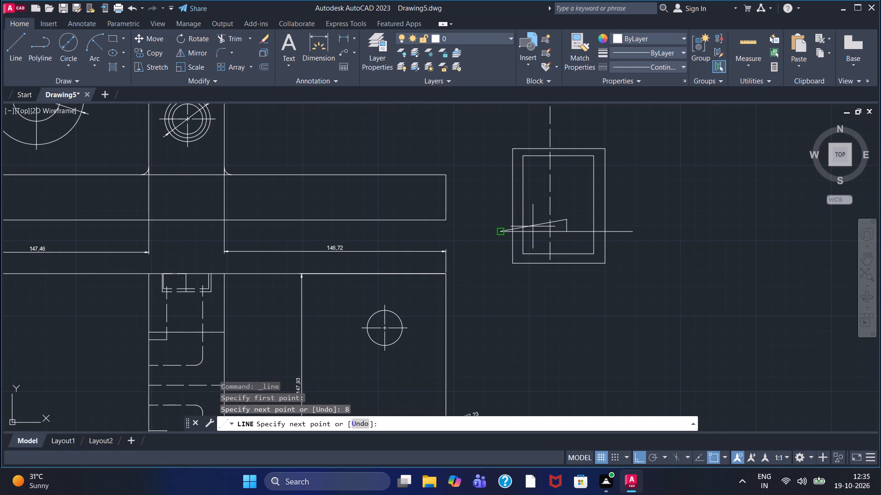
pyautogui.write('24')
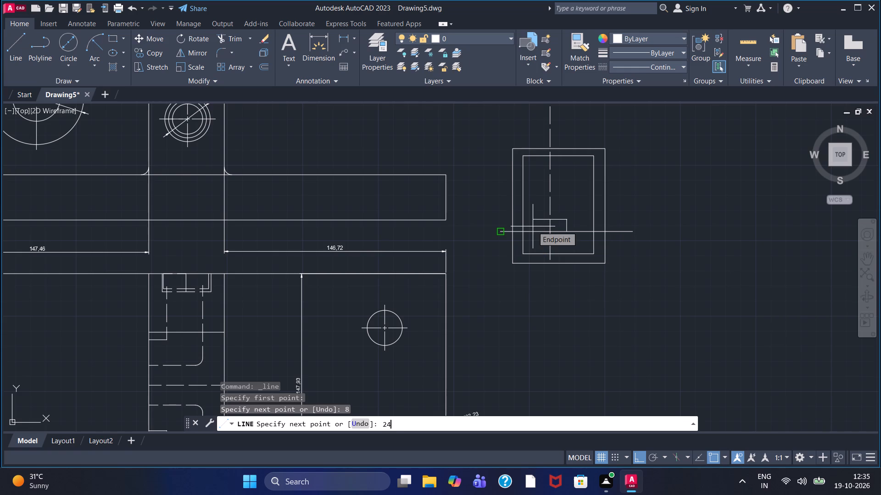
pyautogui.press('Return')
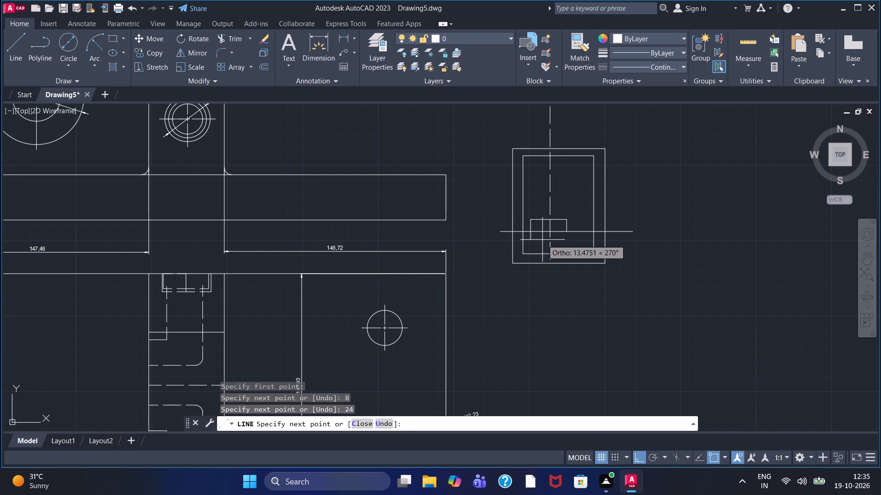
pyautogui.doubleClick(542, 240)
pyautogui.rightClick(542, 240)
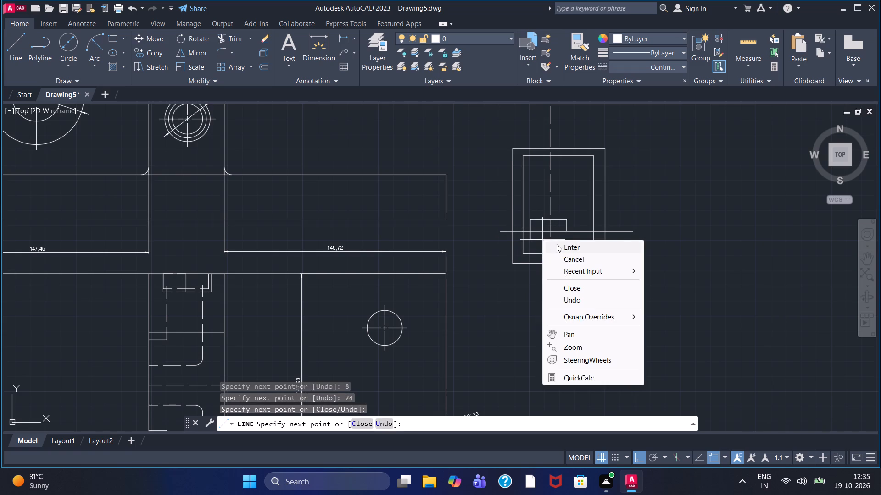
pyautogui.click(557, 244)
# From the small outline's upper-left corner, draw a line about 14 left and continue it down past the horizontal line.
pyautogui.scroll(2, 533, 213)
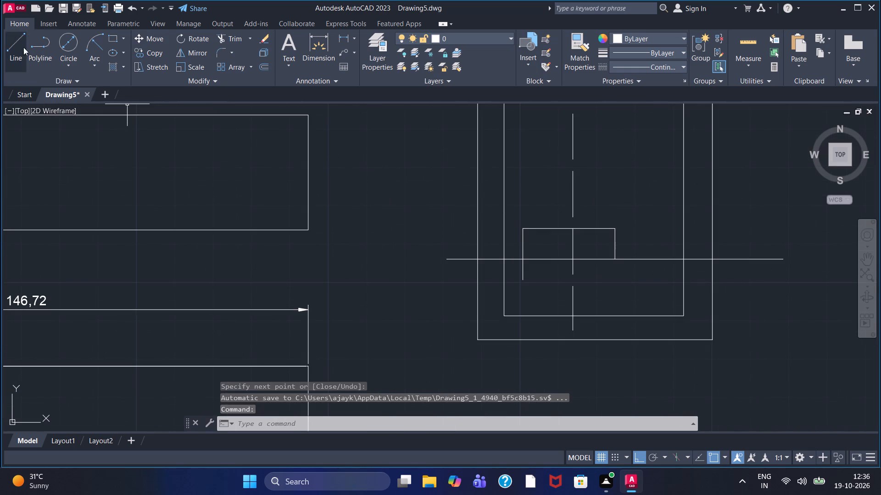
pyautogui.click(17, 45)
pyautogui.click(524, 231)
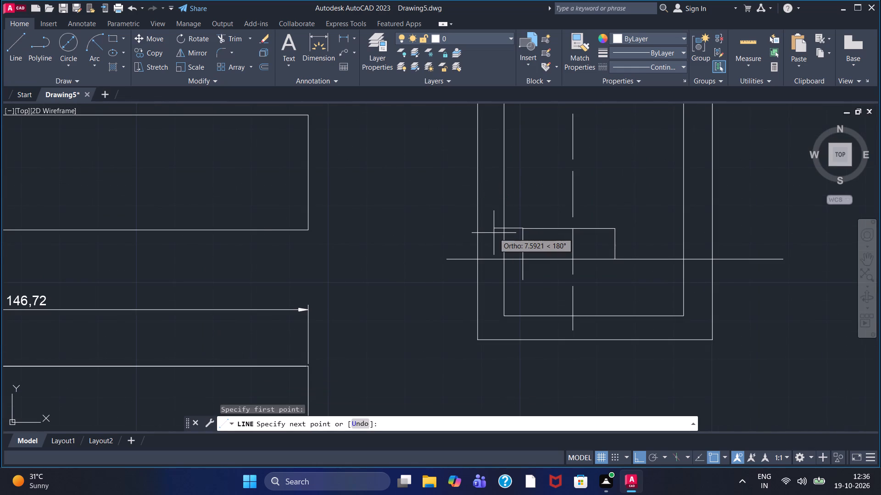
pyautogui.click(468, 236)
pyautogui.click(466, 275)
pyautogui.rightClick(466, 275)
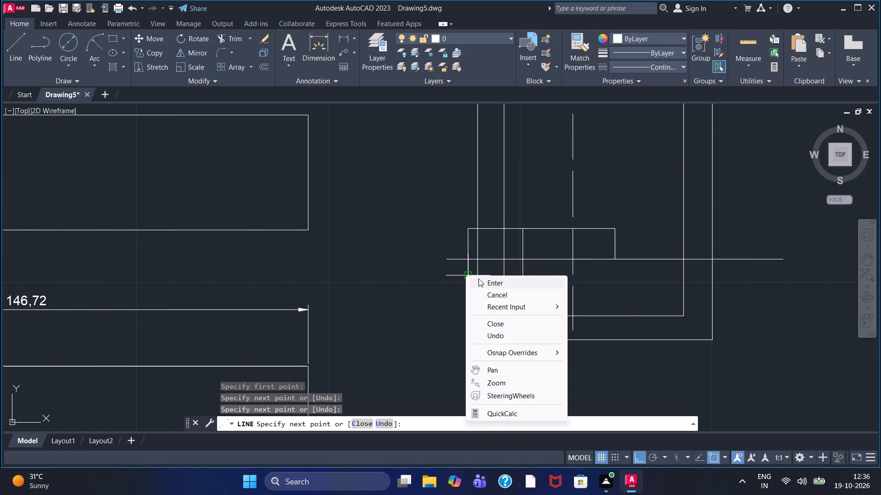
pyautogui.click(479, 279)
# From the small outline's upper-right corner, draw a line a short distance right and down past the horizontal line.
pyautogui.doubleClick(7, 62)
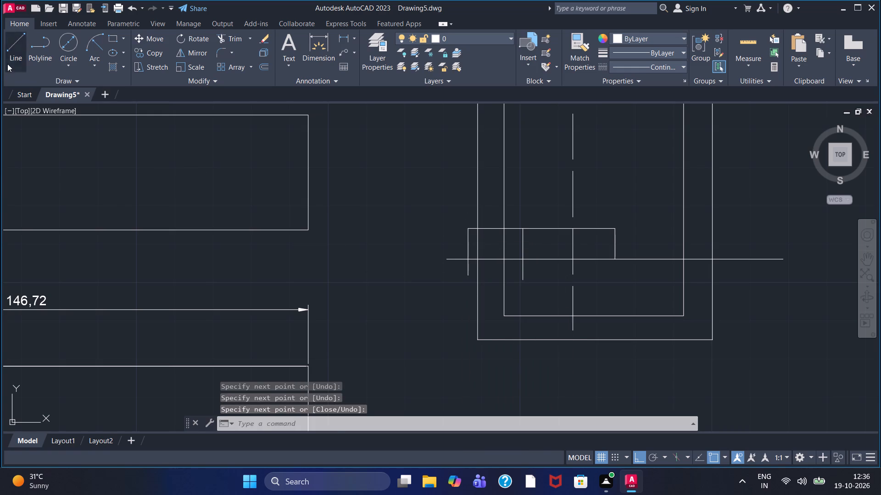
pyautogui.click(613, 231)
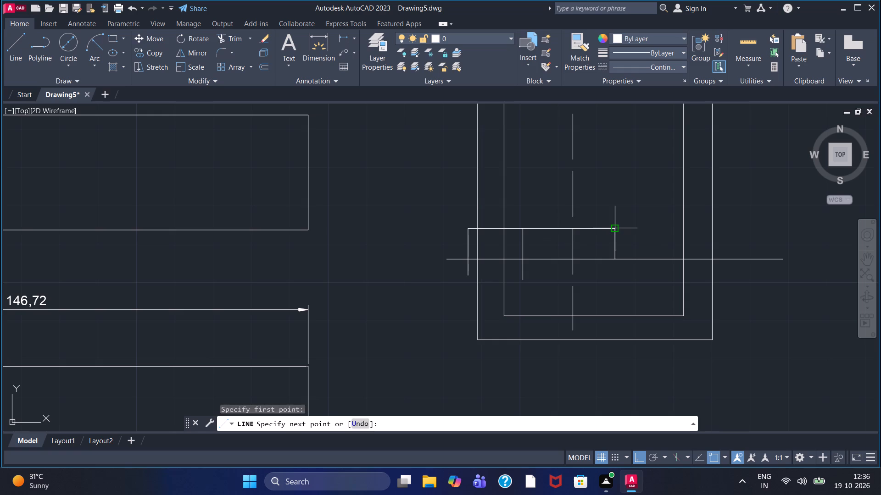
pyautogui.doubleClick(660, 236)
pyautogui.click(654, 275)
pyautogui.rightClick(654, 275)
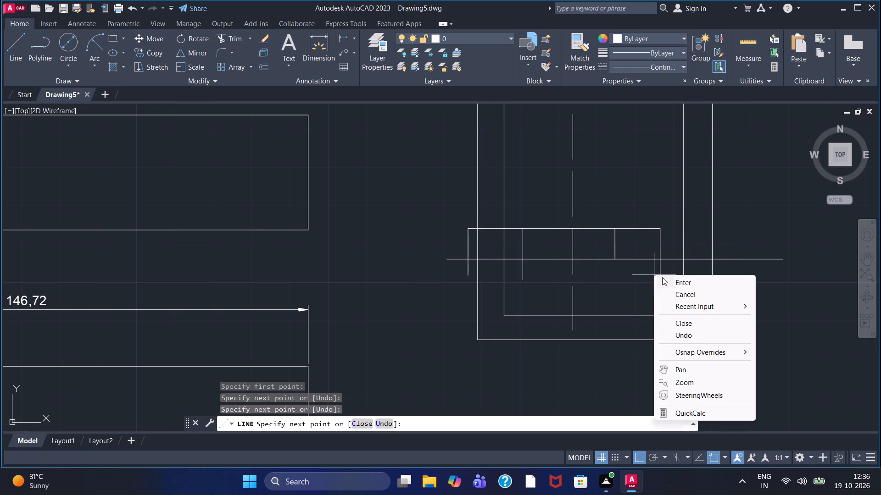
pyautogui.click(662, 277)
# Trim the small outline's top segments, the outermost verticals' lower ends and the horizontal line's left overhang.
pyautogui.click(222, 41)
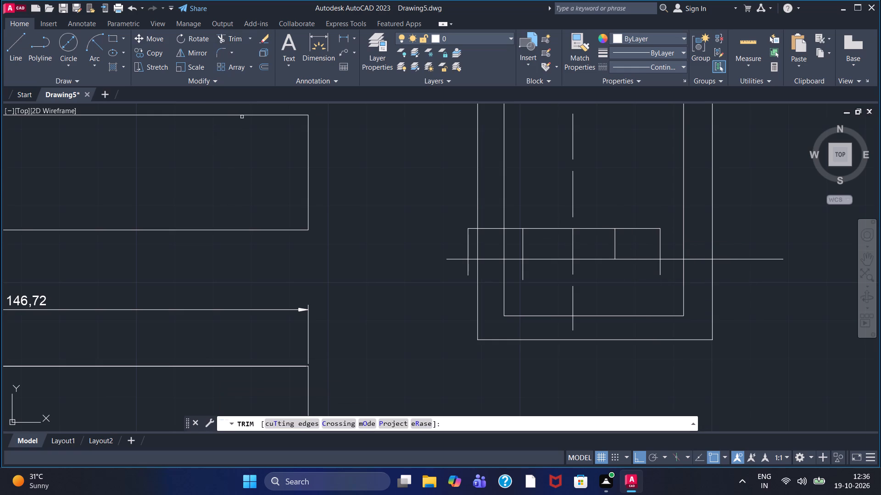
pyautogui.click(468, 269)
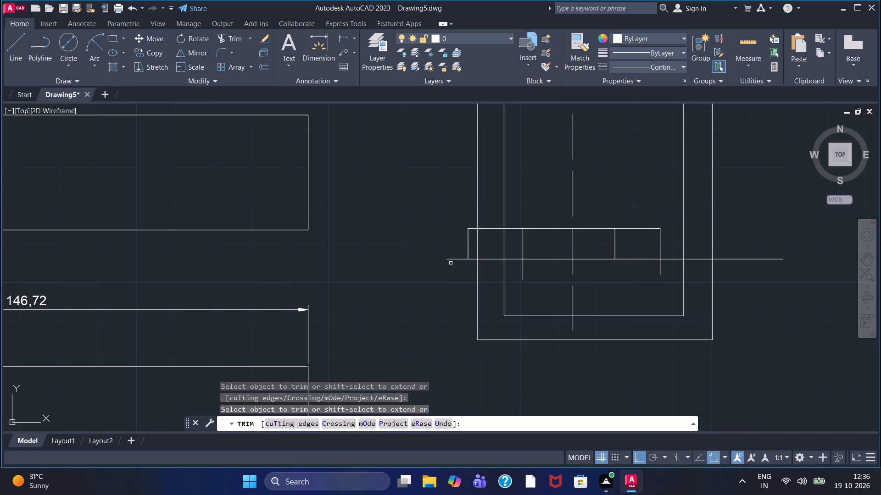
pyautogui.doubleClick(451, 260)
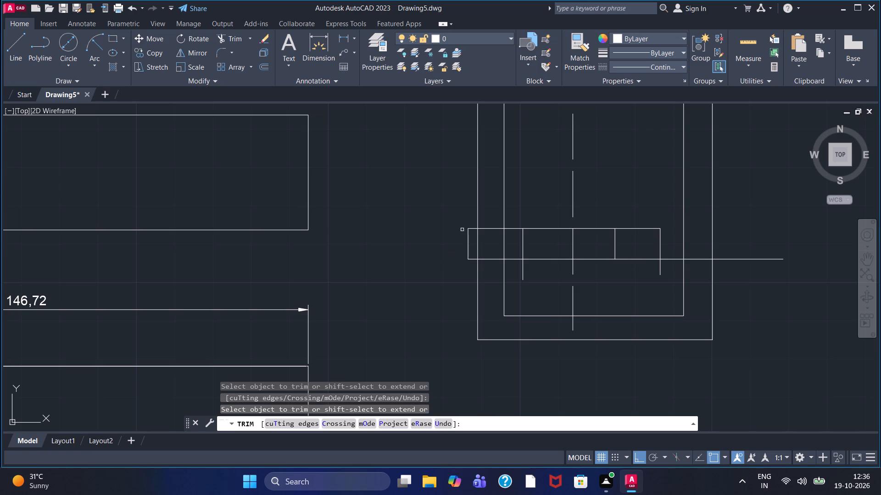
pyautogui.click(472, 227)
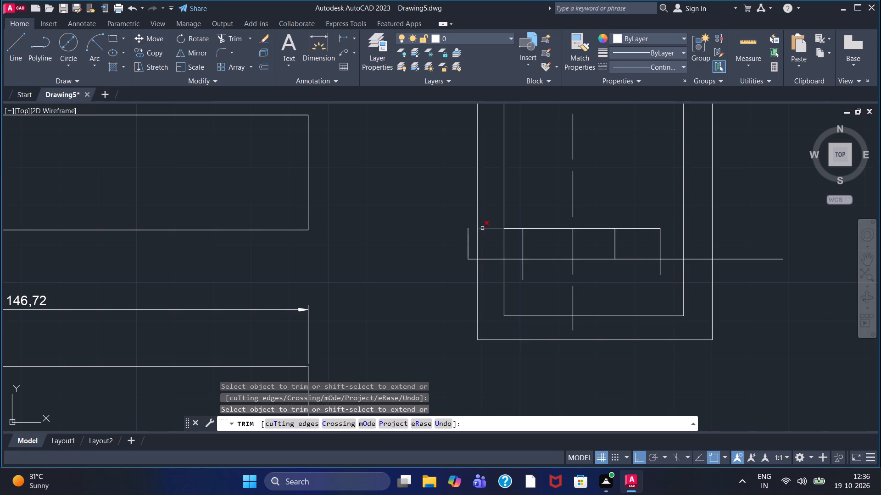
pyautogui.doubleClick(482, 228)
pyautogui.click(513, 228)
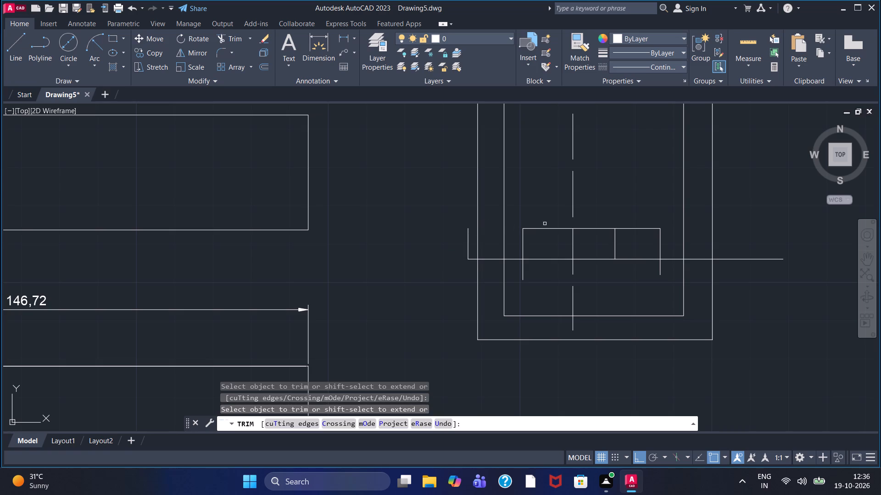
pyautogui.click(546, 229)
pyautogui.doubleClick(592, 228)
pyautogui.doubleClick(631, 226)
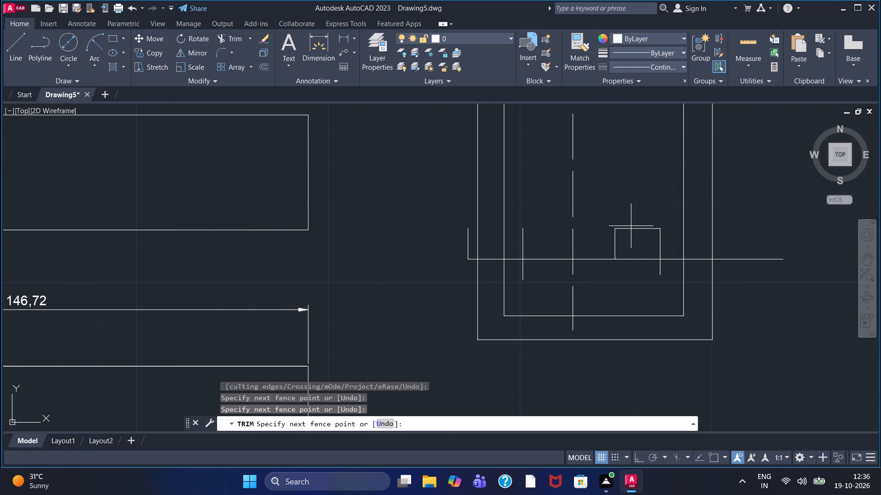
pyautogui.click(634, 235)
pyautogui.moveTo(654, 265); pyautogui.dragTo(664, 265)
pyautogui.click(664, 265)
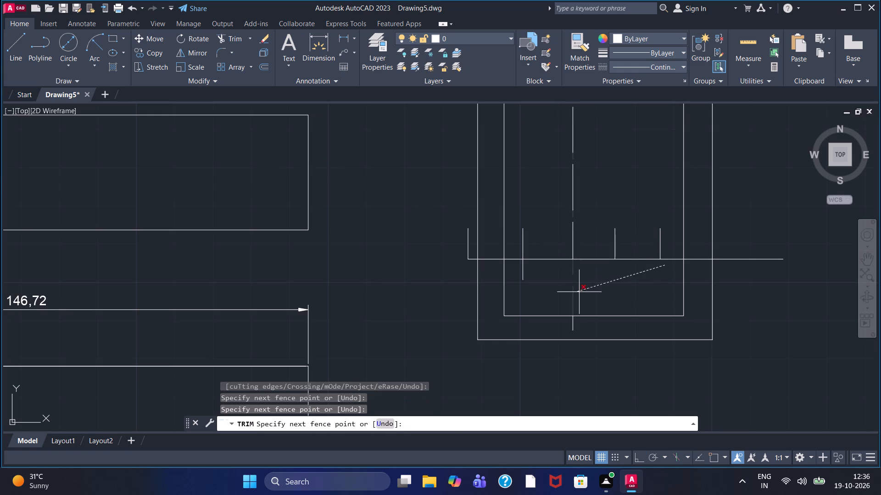
pyautogui.press('Escape')
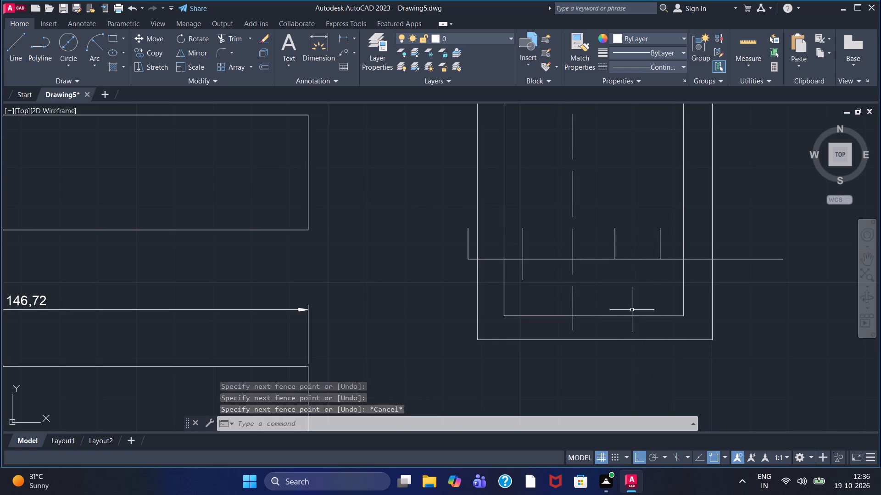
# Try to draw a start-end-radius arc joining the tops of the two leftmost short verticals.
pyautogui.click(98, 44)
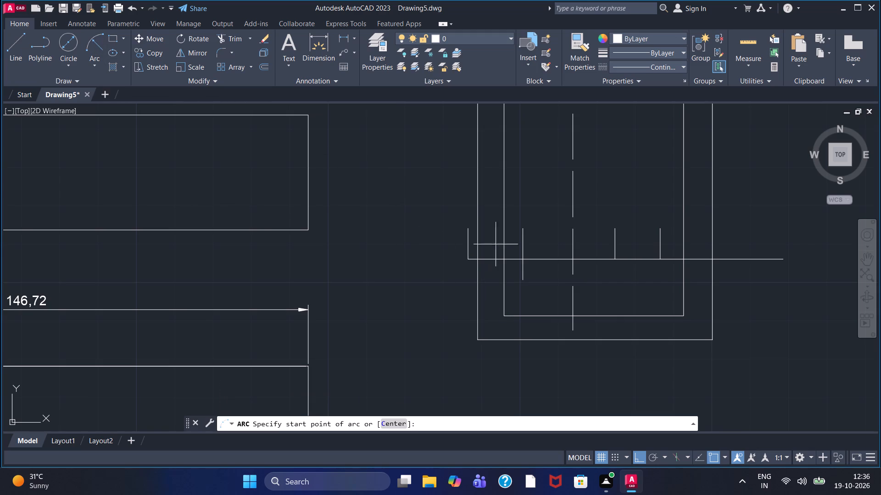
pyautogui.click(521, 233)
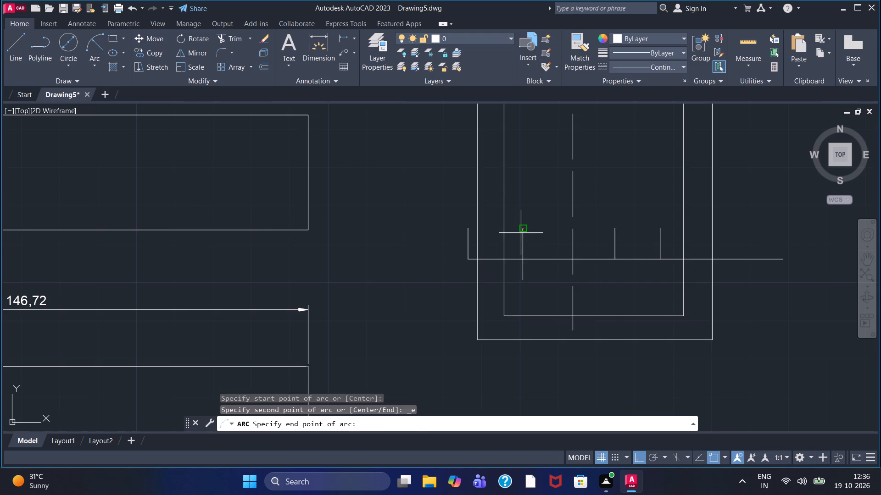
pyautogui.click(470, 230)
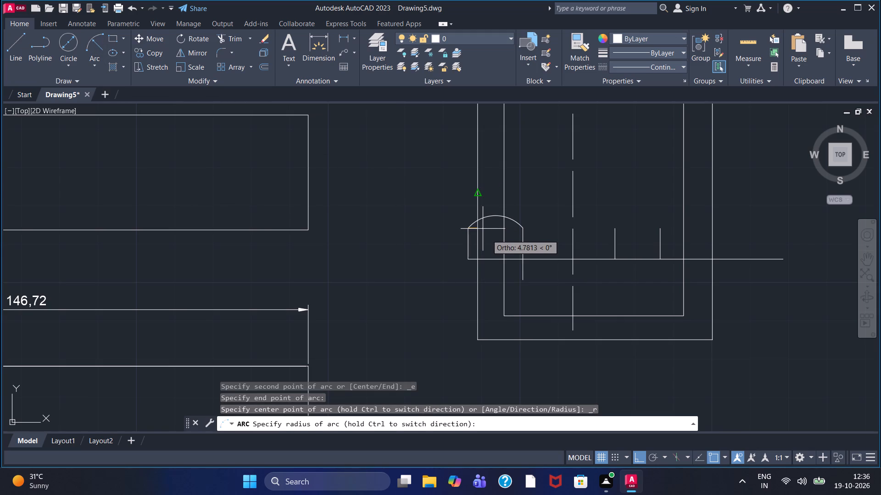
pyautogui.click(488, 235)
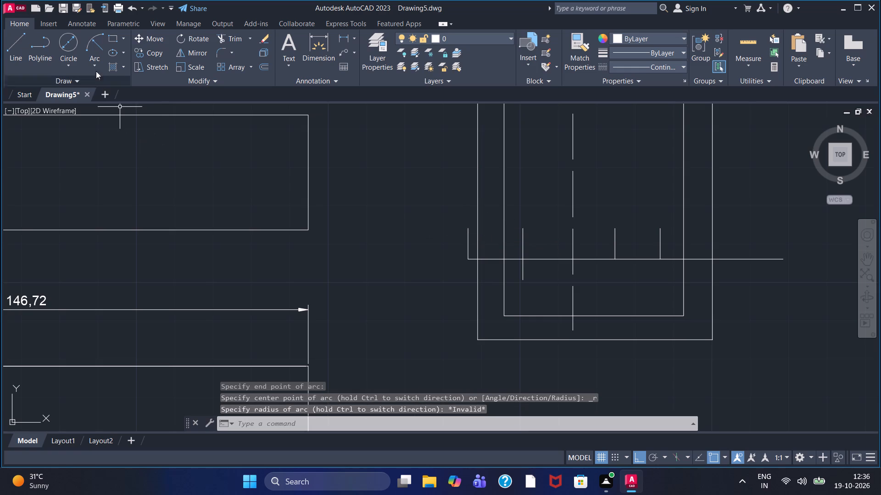
# Draw a start-end-radius arc of about 7.17 radius joining the tops of the two leftmost short verticals.
pyautogui.click(85, 45)
pyautogui.click(524, 230)
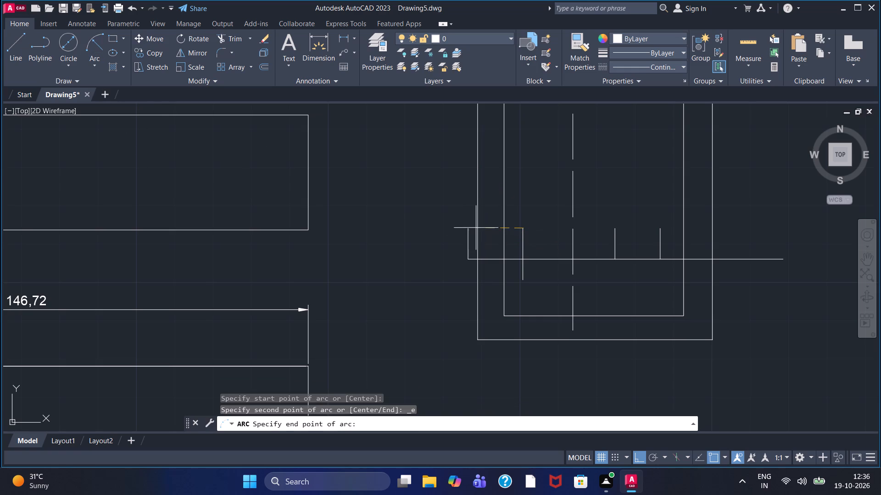
pyautogui.doubleClick(468, 230)
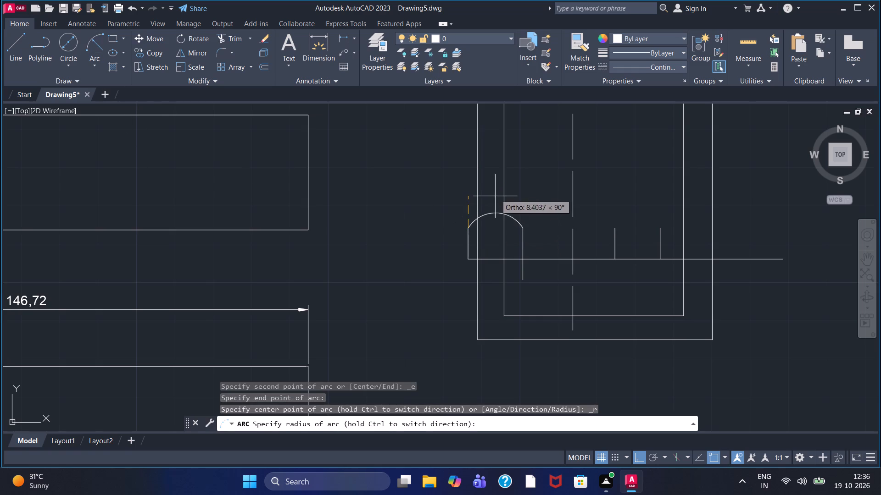
pyautogui.click(496, 244)
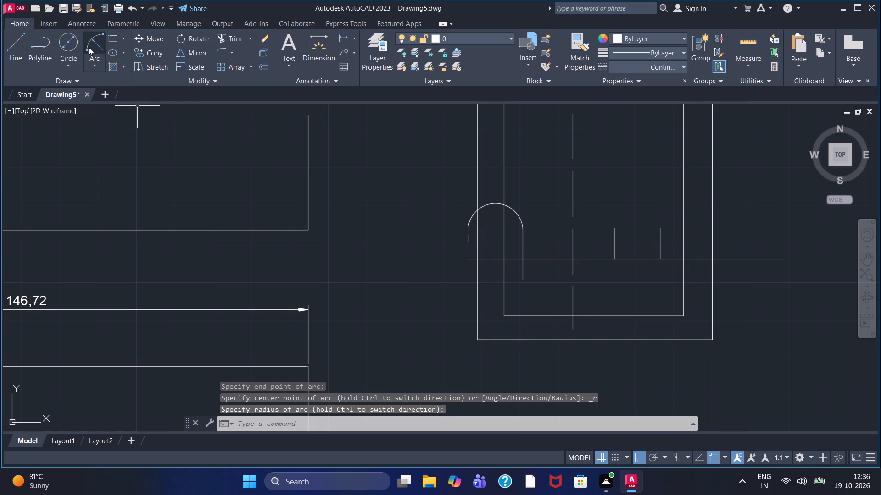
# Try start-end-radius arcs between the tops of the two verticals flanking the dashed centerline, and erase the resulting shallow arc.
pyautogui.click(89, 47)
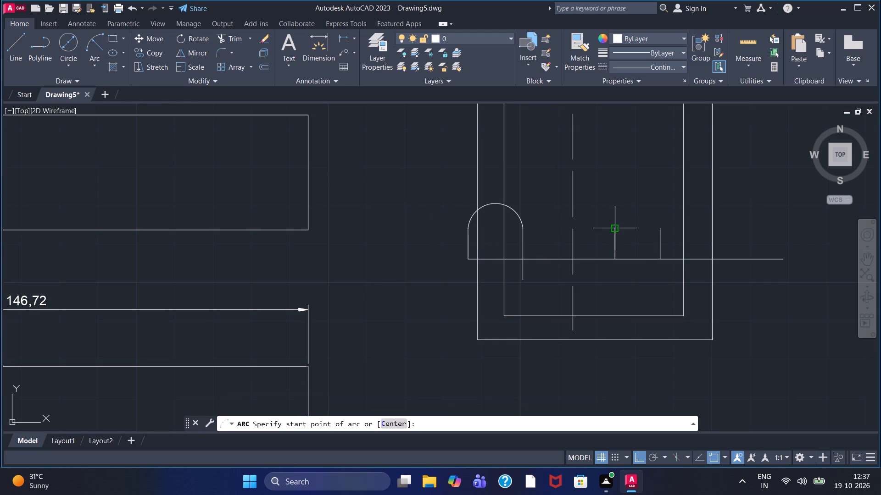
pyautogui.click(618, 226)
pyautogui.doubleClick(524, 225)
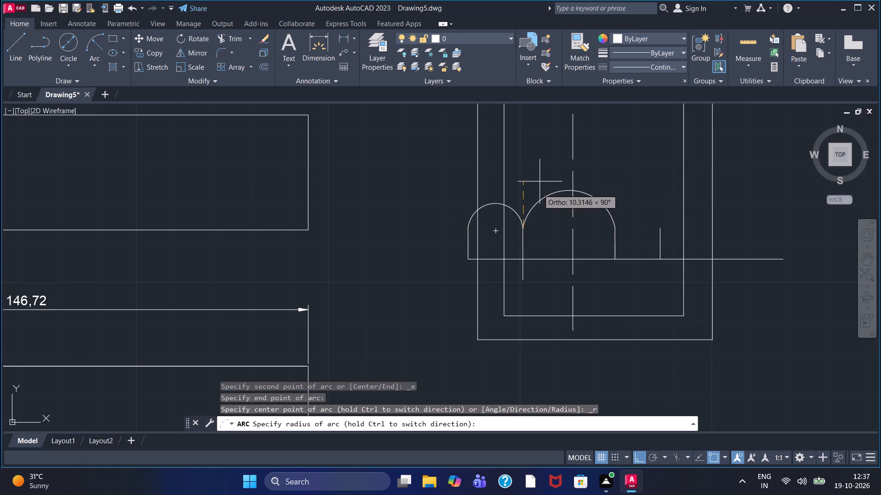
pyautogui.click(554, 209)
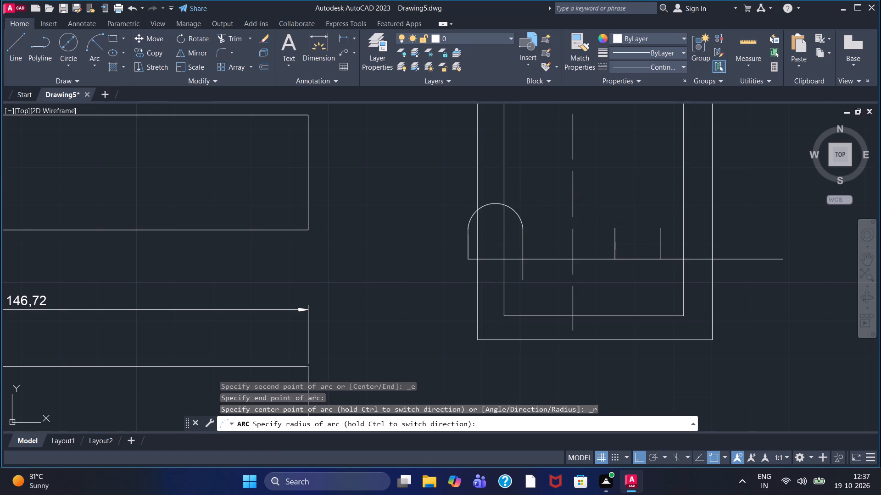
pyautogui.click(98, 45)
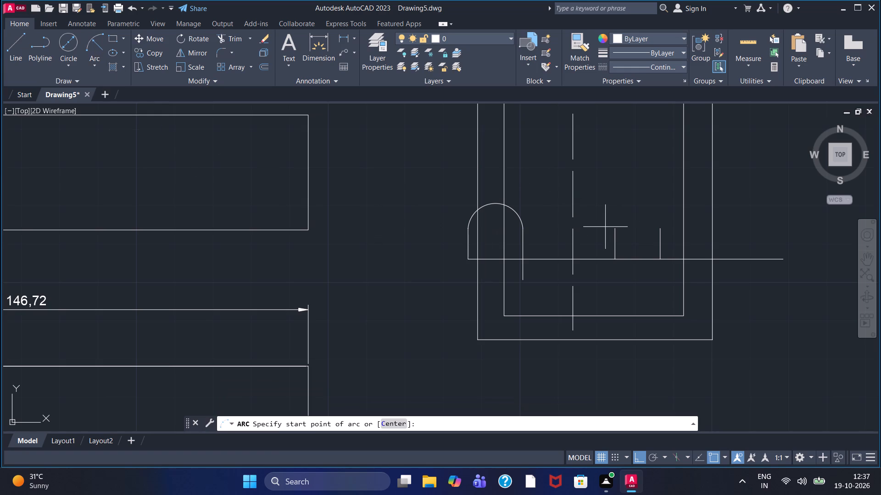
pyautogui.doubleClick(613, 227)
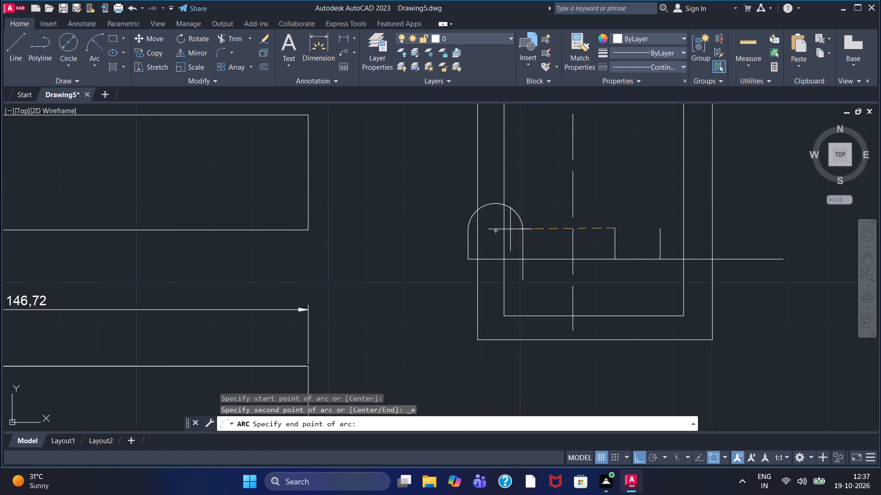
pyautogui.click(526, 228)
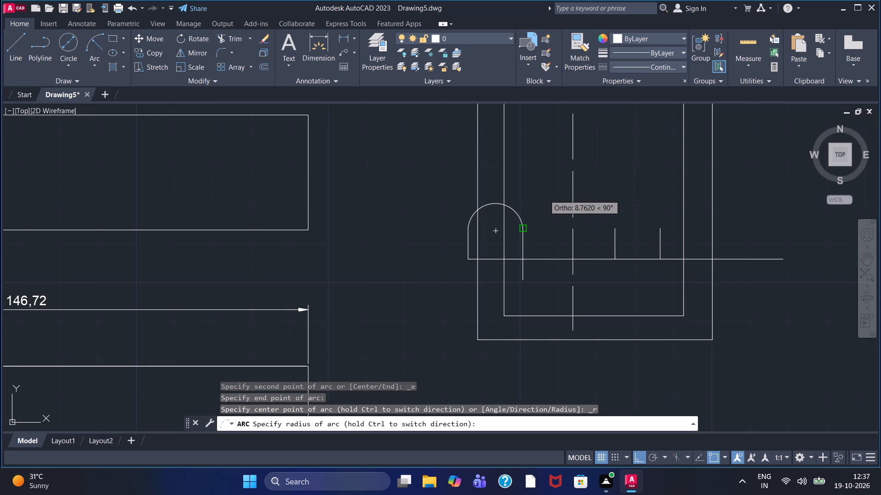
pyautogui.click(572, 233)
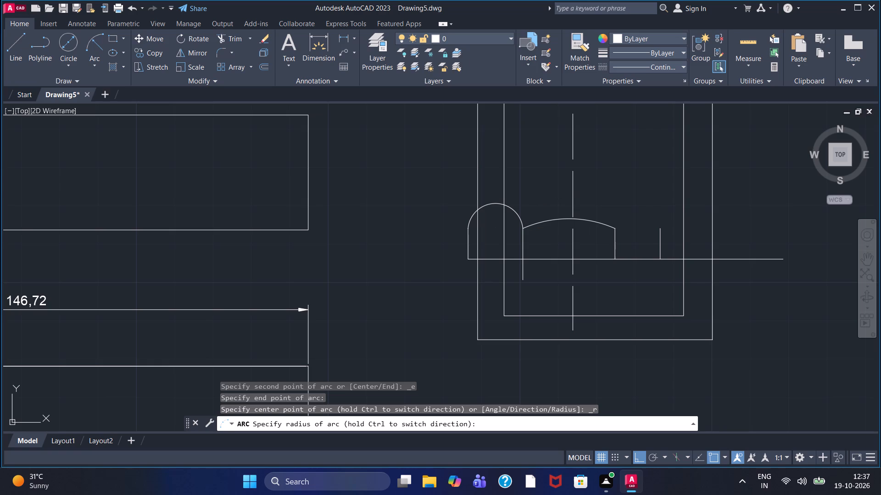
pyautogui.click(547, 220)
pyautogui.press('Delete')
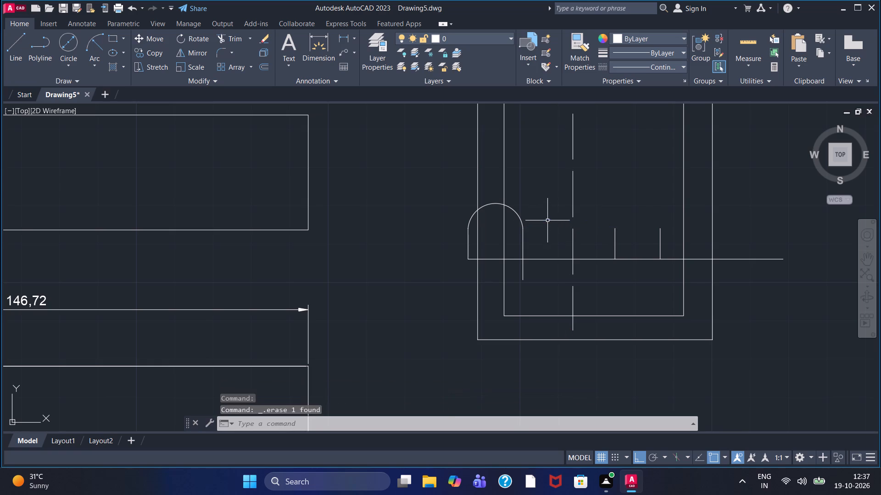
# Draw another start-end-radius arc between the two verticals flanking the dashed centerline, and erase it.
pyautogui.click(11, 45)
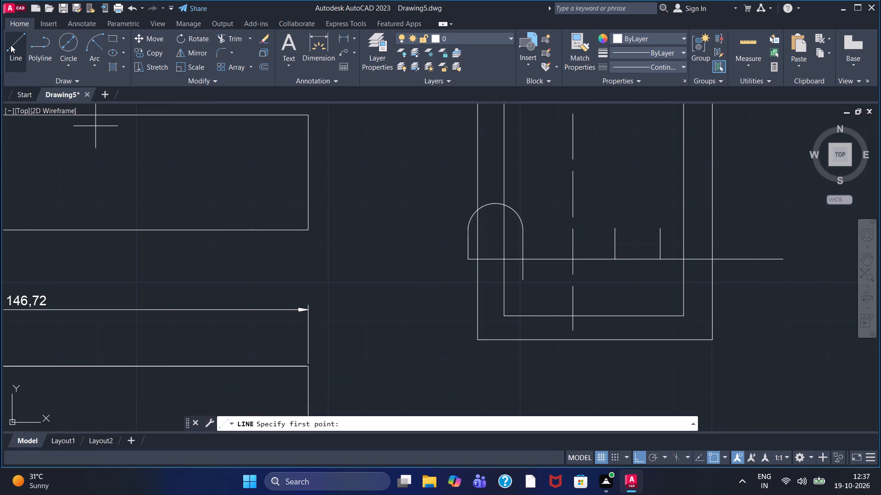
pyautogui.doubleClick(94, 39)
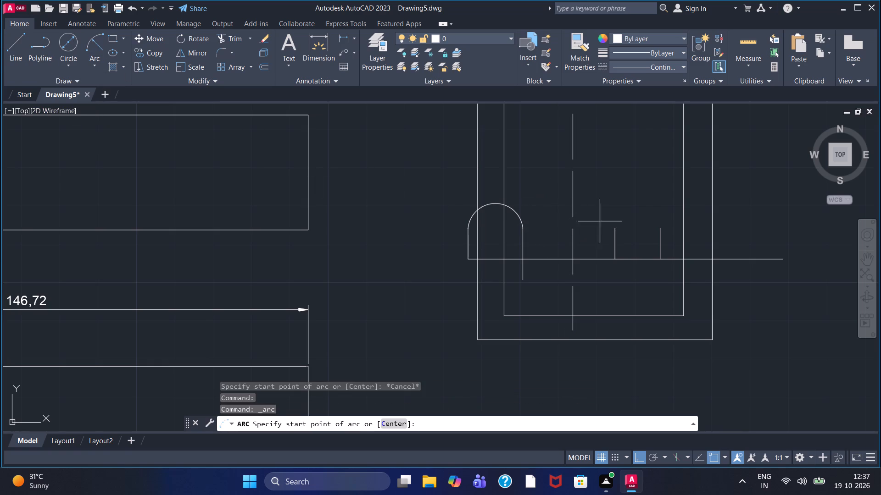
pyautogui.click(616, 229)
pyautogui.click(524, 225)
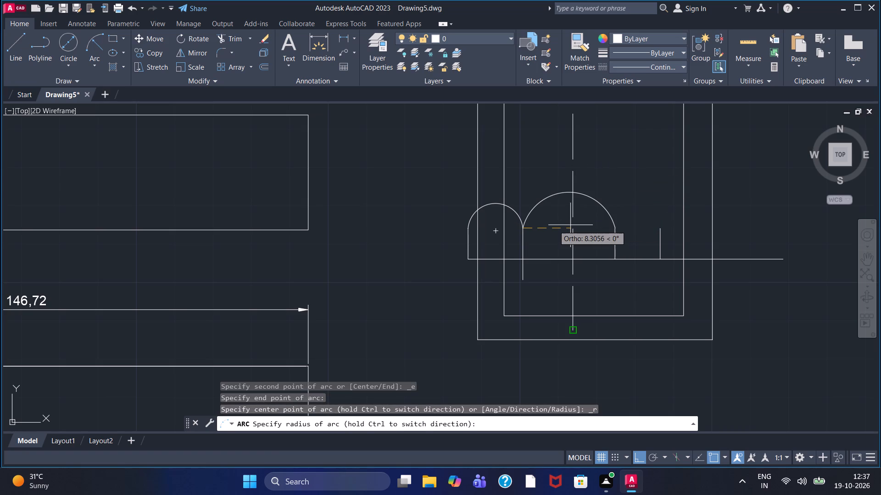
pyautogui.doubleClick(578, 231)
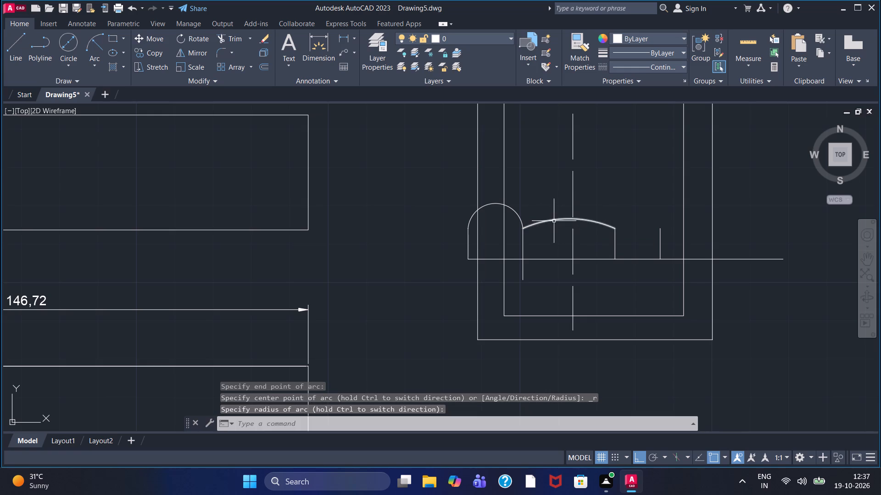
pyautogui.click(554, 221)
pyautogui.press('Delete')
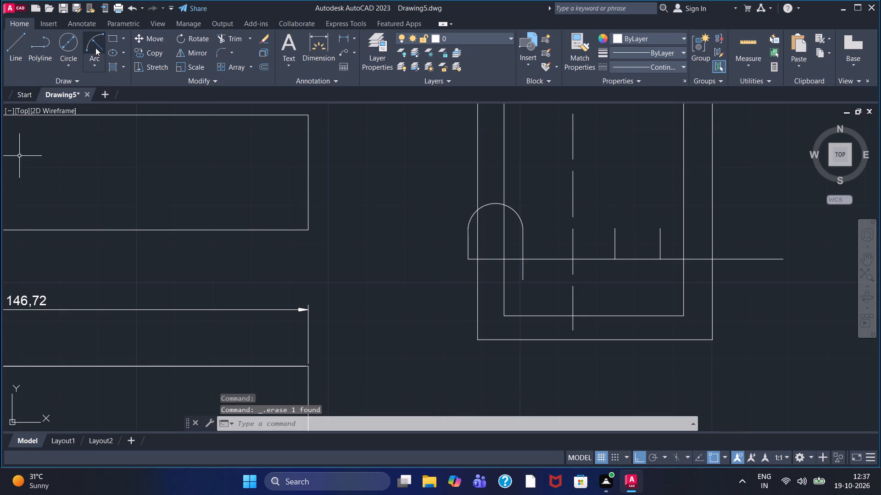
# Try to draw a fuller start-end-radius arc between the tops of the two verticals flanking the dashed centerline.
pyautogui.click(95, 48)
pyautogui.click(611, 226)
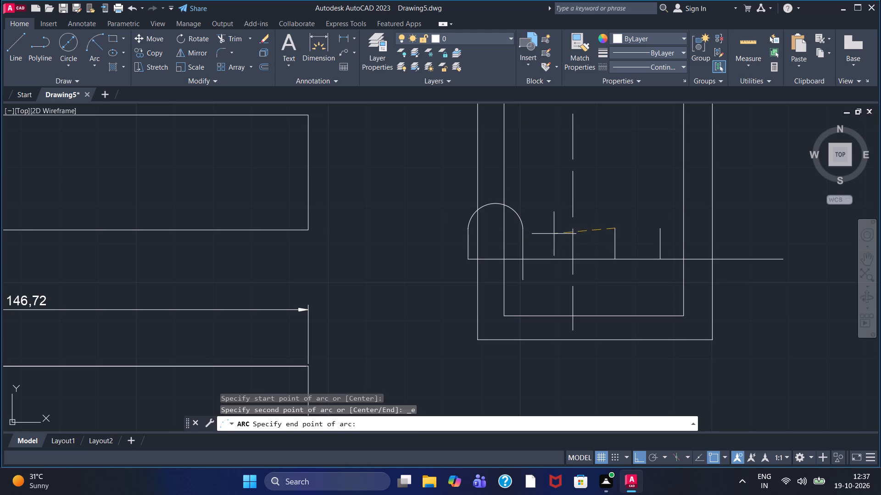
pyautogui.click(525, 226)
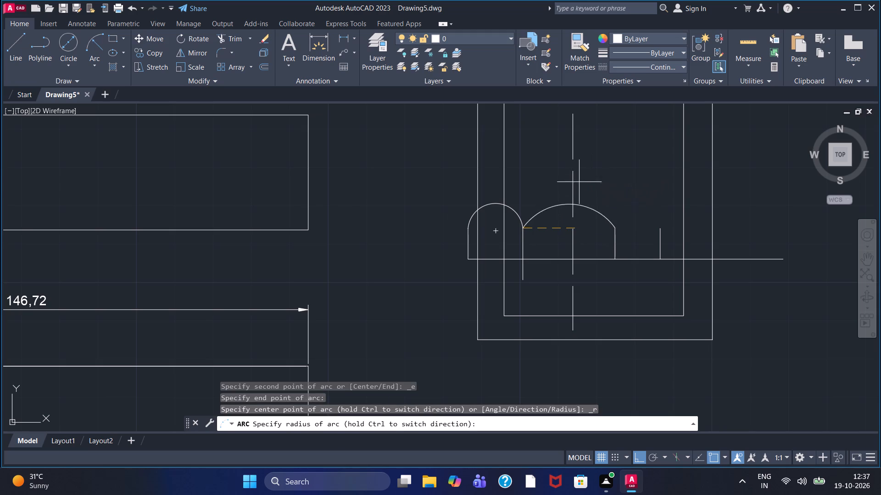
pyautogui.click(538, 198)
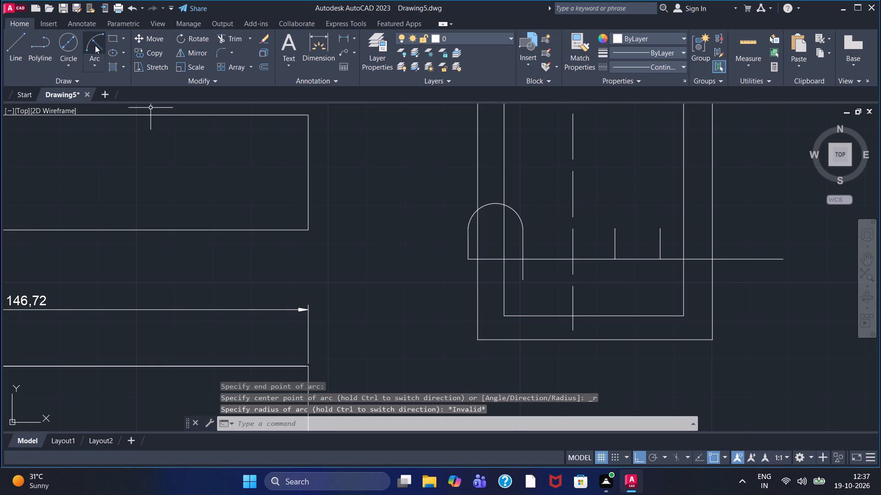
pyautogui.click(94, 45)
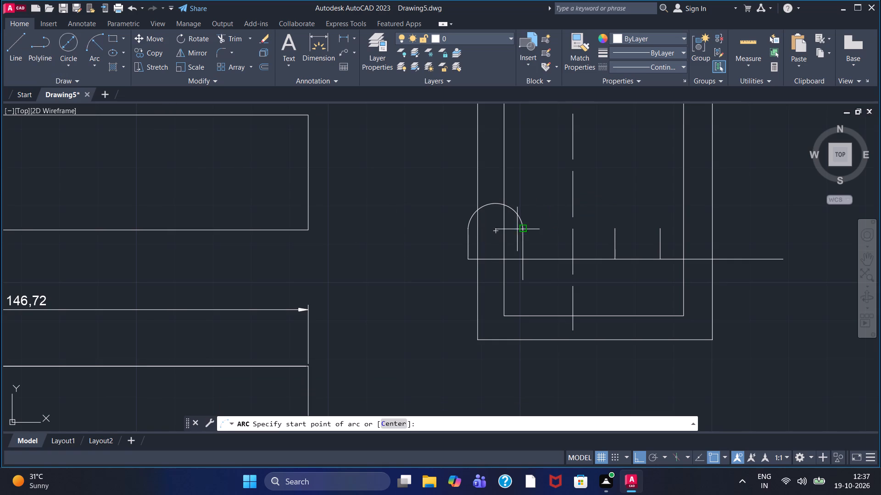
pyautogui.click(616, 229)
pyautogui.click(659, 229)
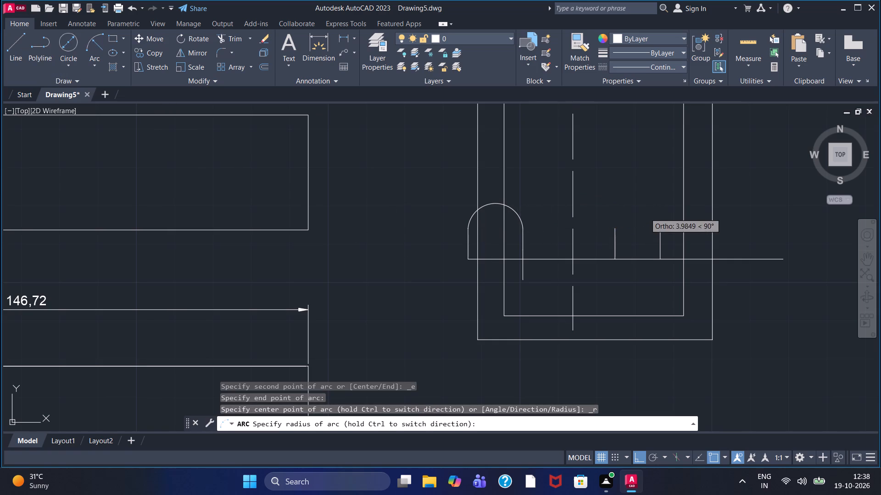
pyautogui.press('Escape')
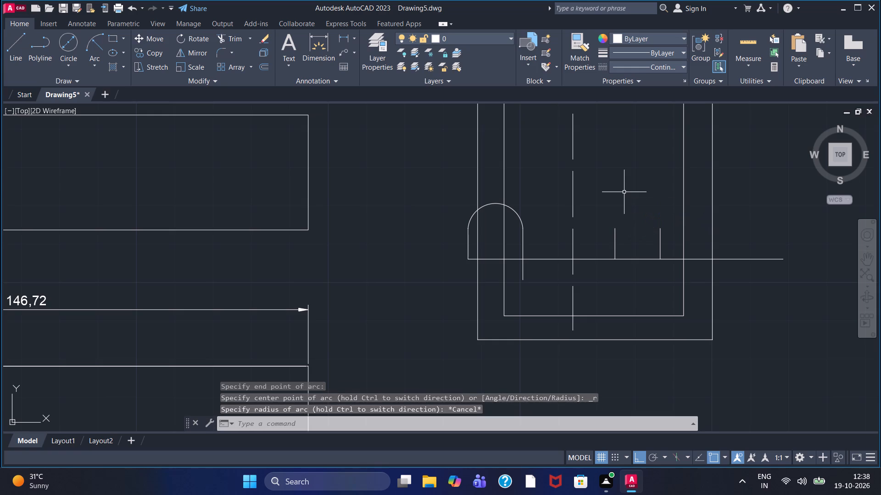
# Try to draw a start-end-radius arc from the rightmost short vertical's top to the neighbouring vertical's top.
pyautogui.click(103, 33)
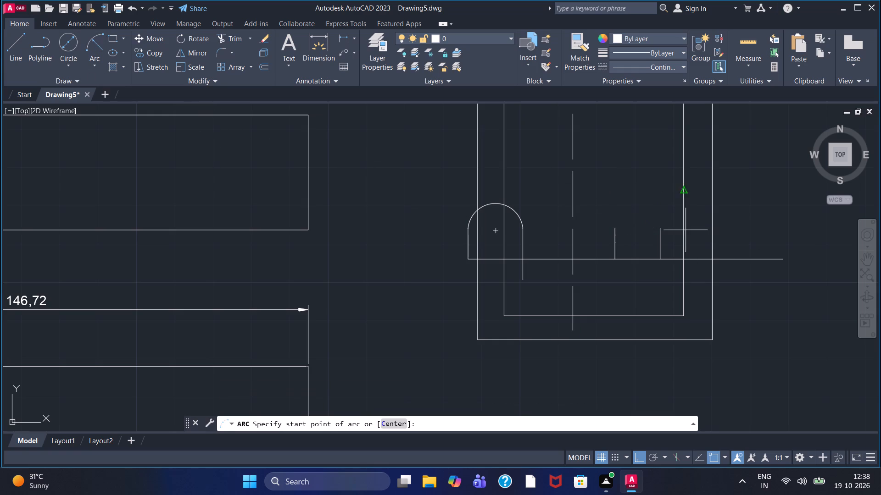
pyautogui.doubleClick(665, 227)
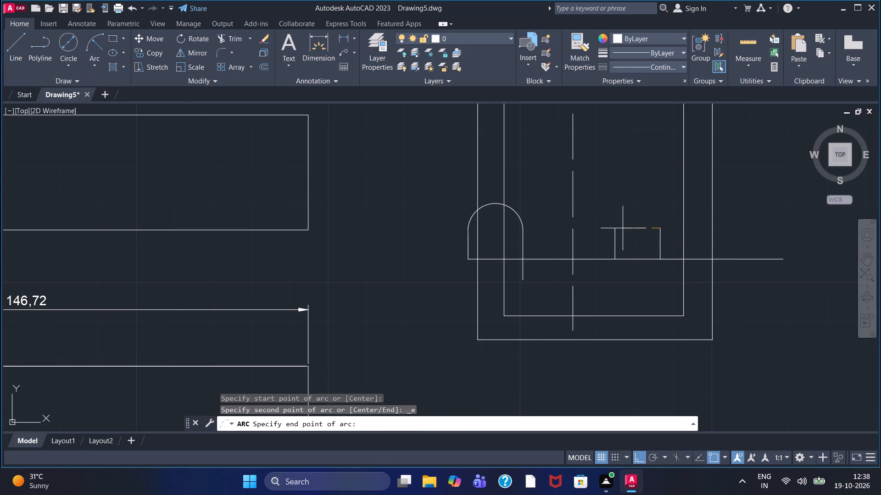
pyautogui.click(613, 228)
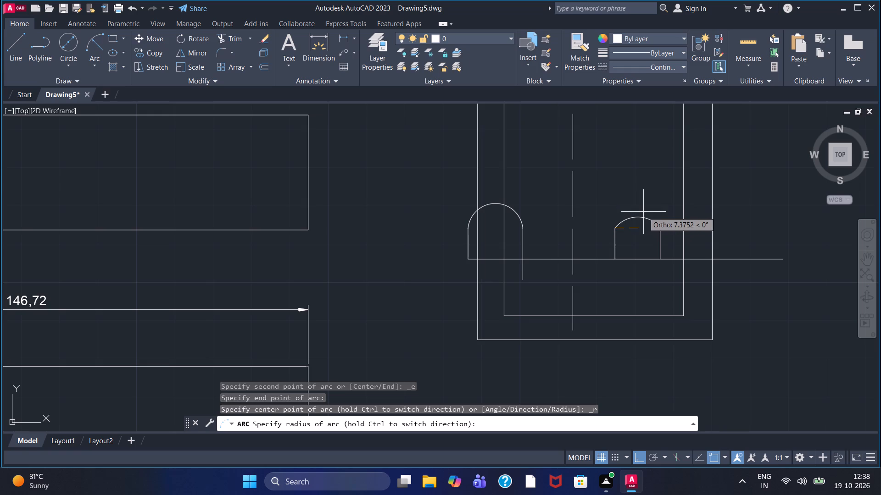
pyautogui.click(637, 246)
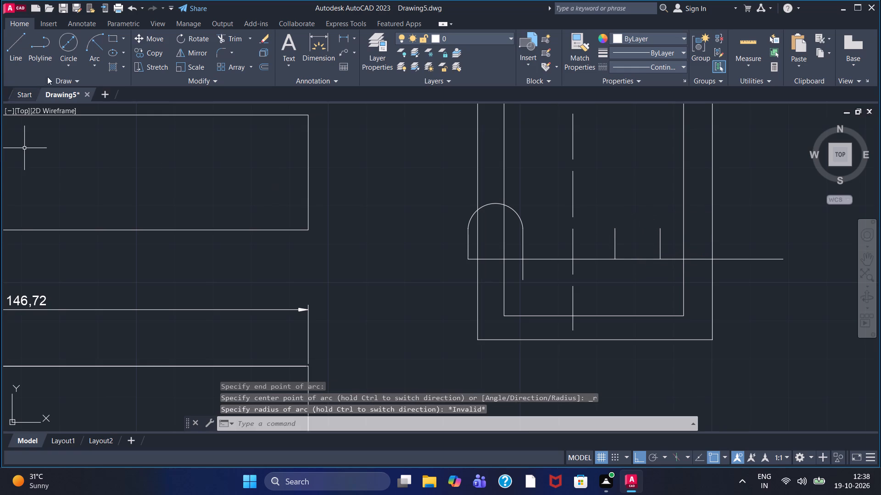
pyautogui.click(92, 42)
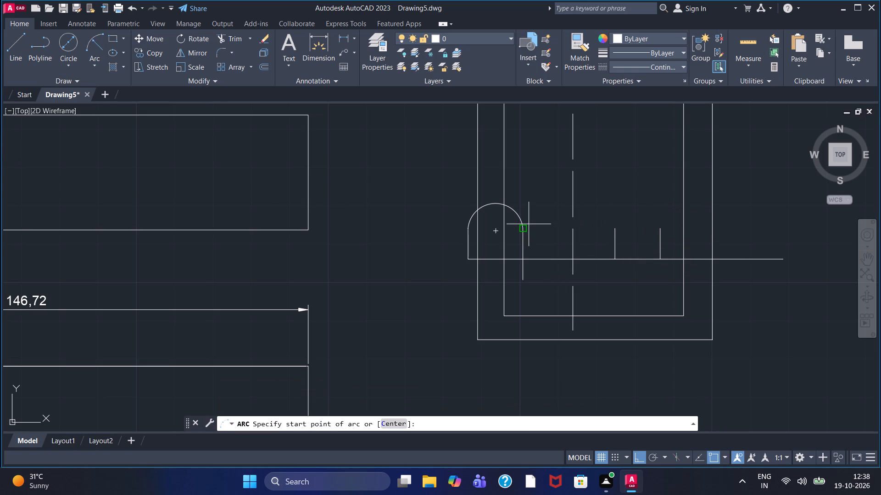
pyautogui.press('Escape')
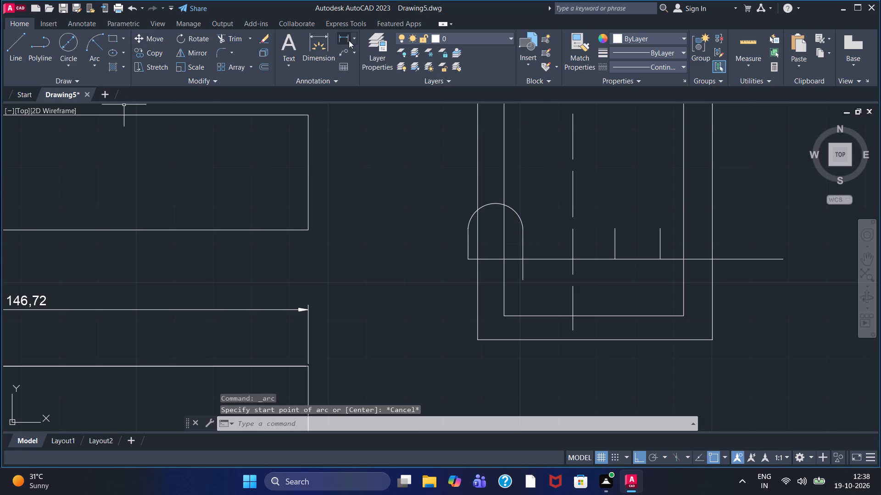
# Check the radius of the arc over the leftmost pair of short verticals with a radius dimension, without placing it.
pyautogui.click(351, 41)
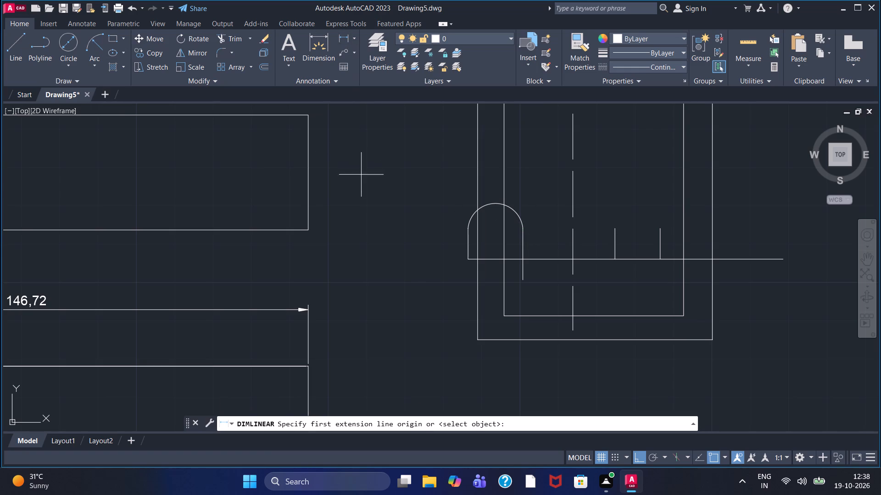
pyautogui.click(353, 40)
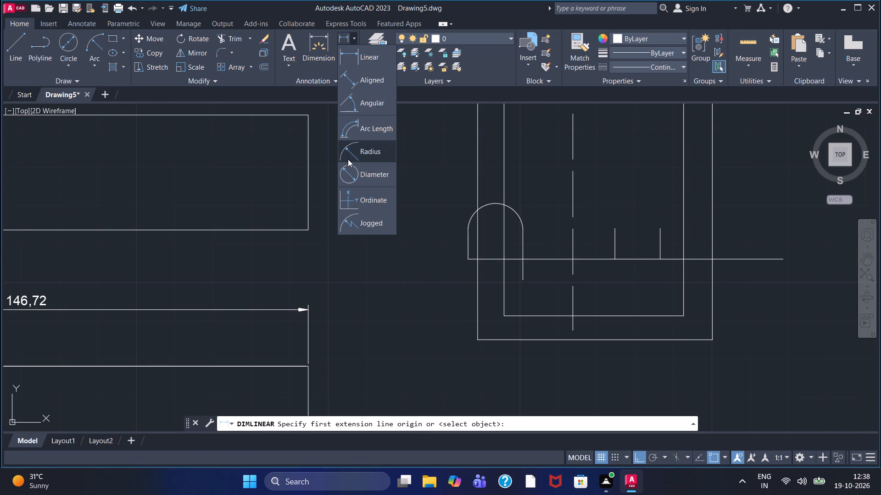
pyautogui.click(348, 159)
pyautogui.click(489, 204)
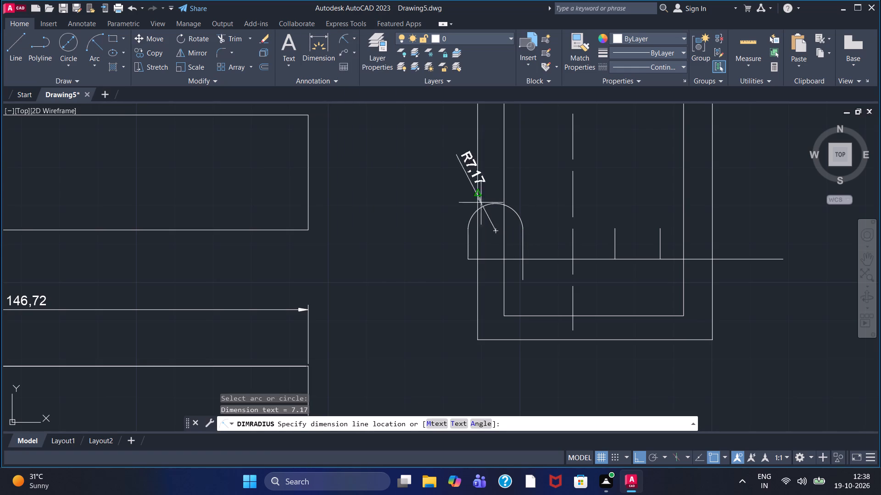
pyautogui.press('Escape')
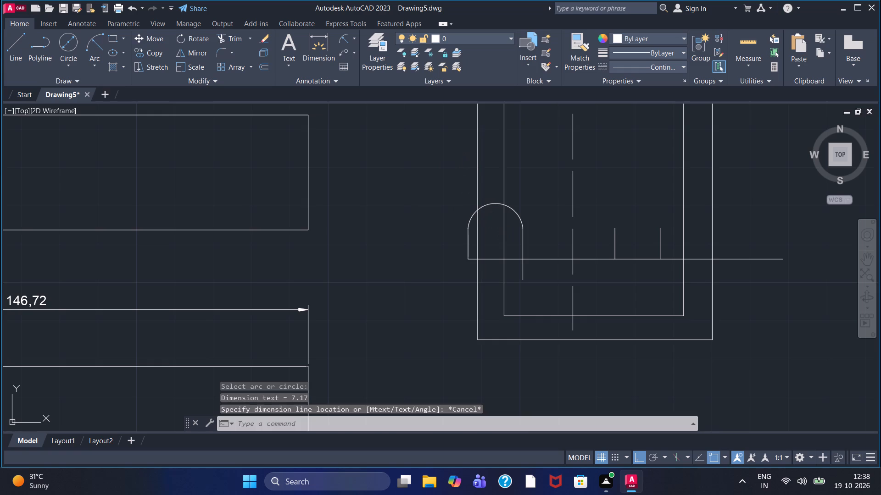
# Draw a start-end-radius arc of radius 7.17 between the tops of the two rightmost short verticals.
pyautogui.click(99, 41)
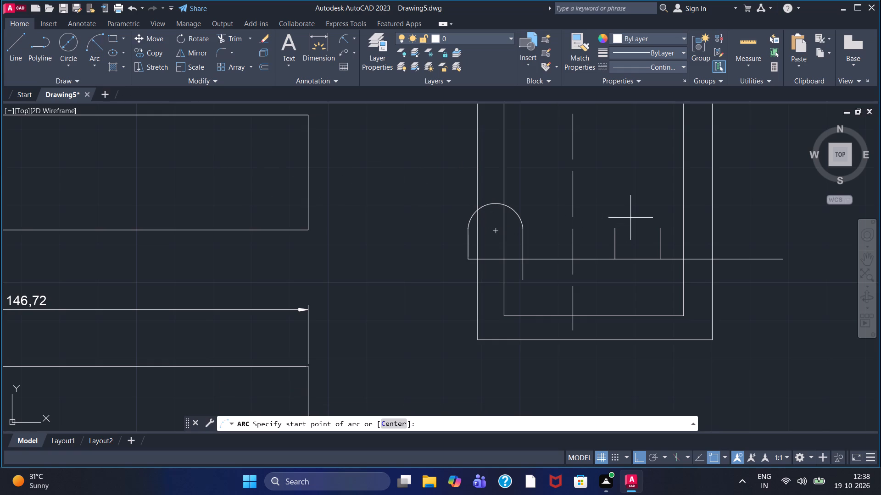
pyautogui.doubleClick(660, 226)
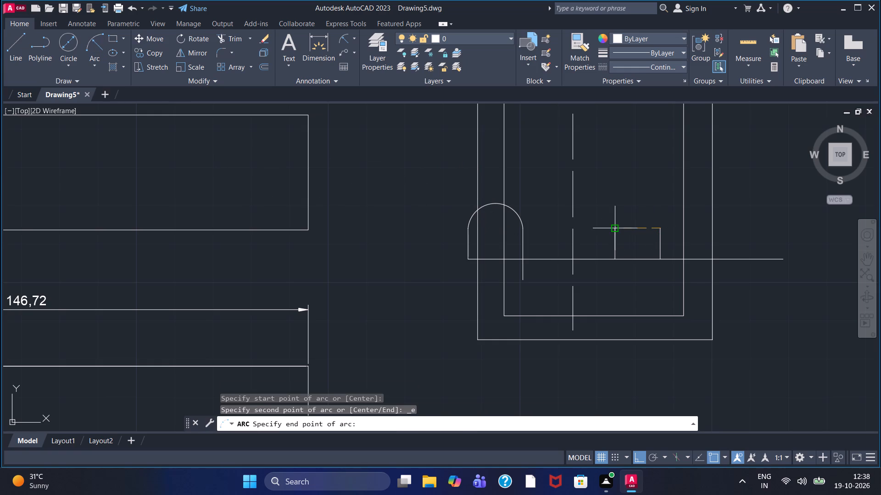
pyautogui.click(613, 229)
pyautogui.write('7.')
pyautogui.press('1')
pyautogui.press('7')
pyautogui.press('Return')
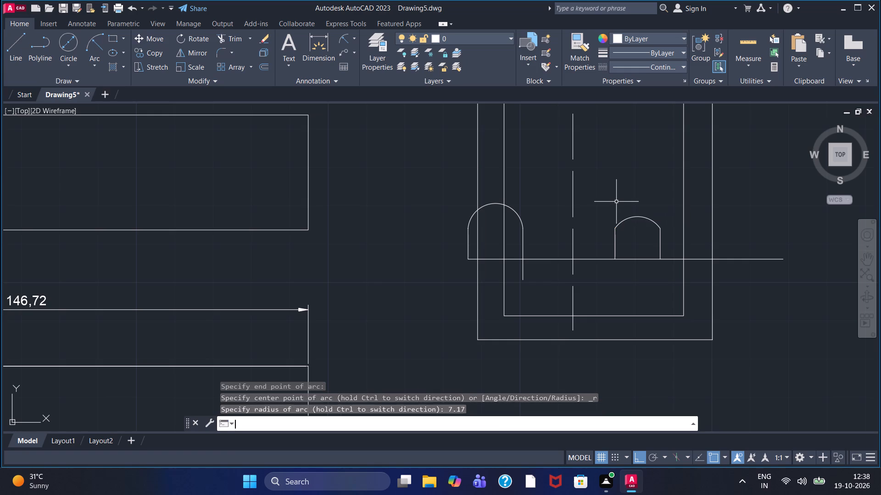
# Draw a shallow start-end-radius arc bridging the tops of the two verticals flanking the dashed centerline.
pyautogui.click(92, 49)
pyautogui.click(619, 231)
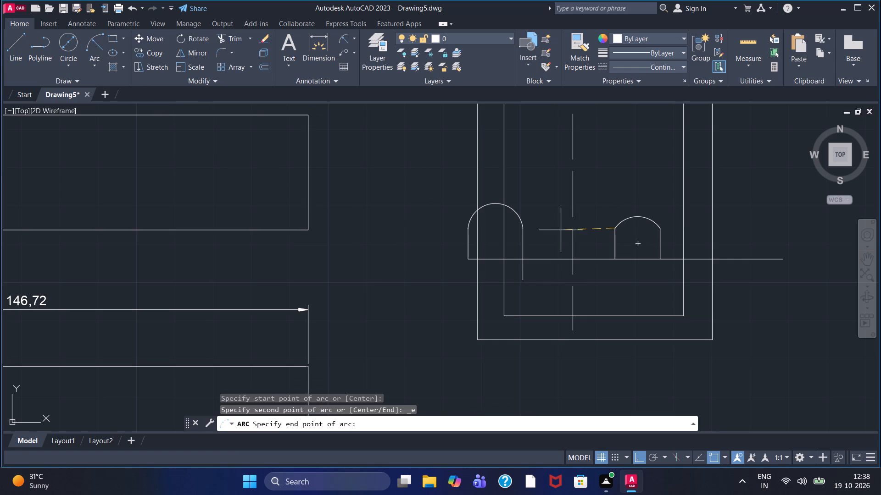
pyautogui.doubleClick(521, 230)
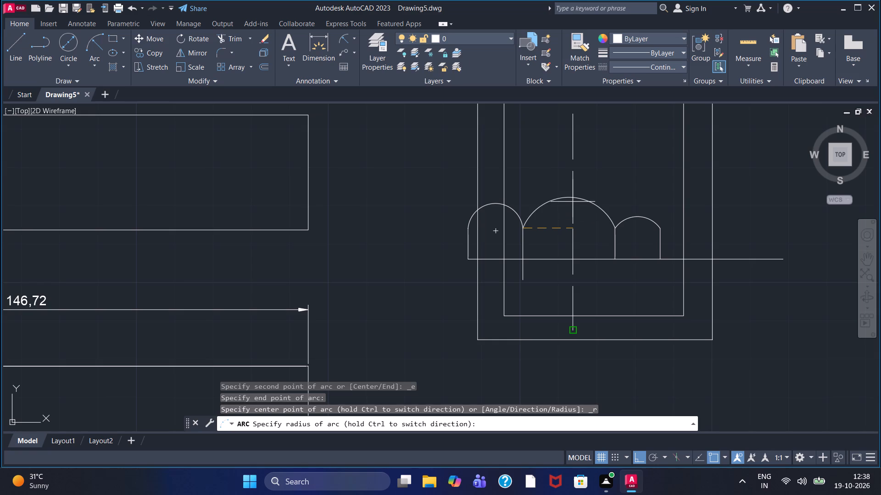
pyautogui.doubleClick(573, 202)
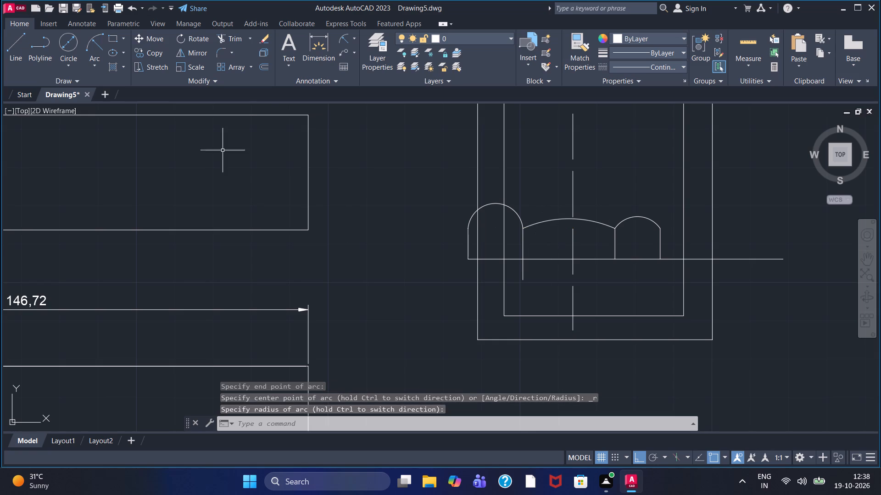
# Trim the end of the second short vertical that extends below the horizontal line.
pyautogui.click(229, 38)
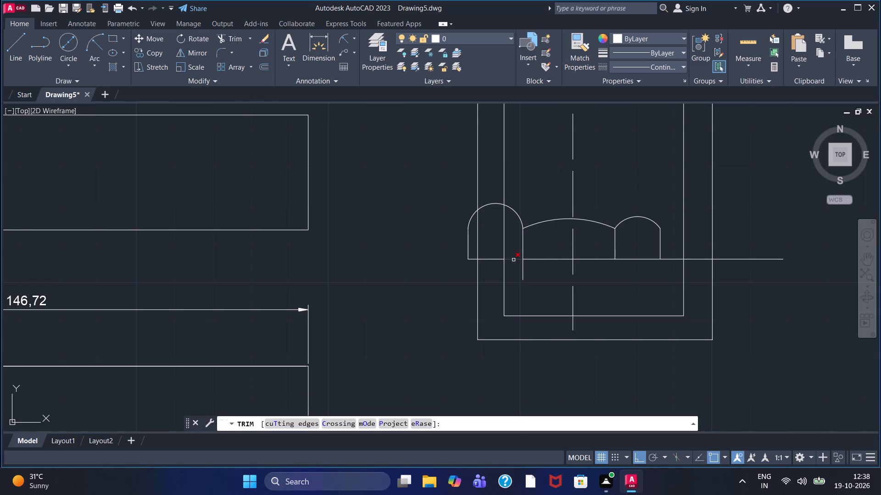
pyautogui.click(523, 271)
# Draw a horizontal line about 72 units long just above the arcs, crossing both sides of the double rectangle.
pyautogui.scroll(-1, 521, 274)
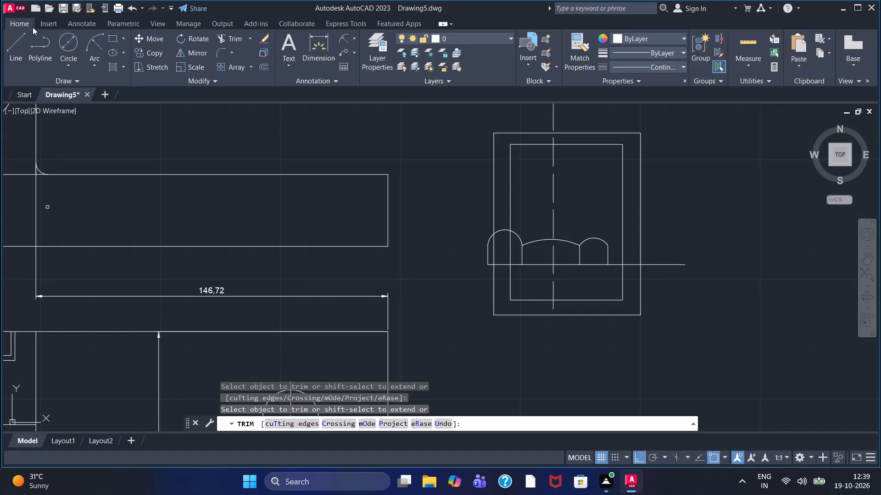
pyautogui.click(17, 46)
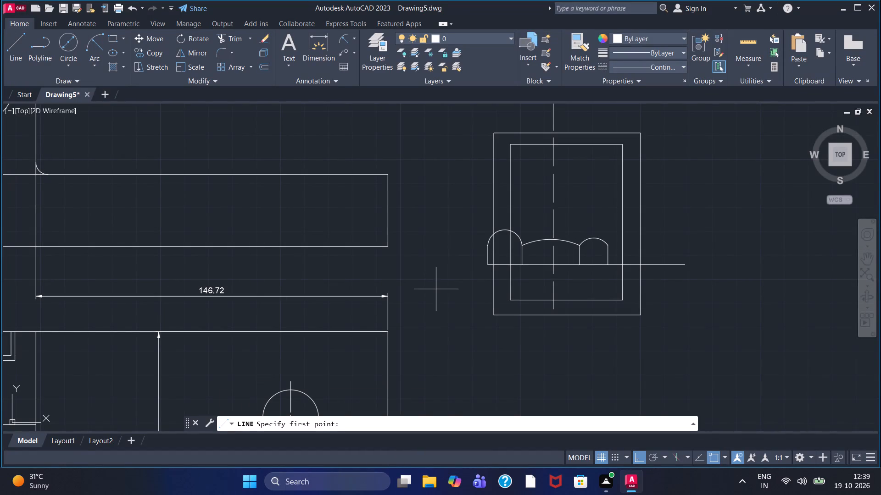
pyautogui.click(486, 222)
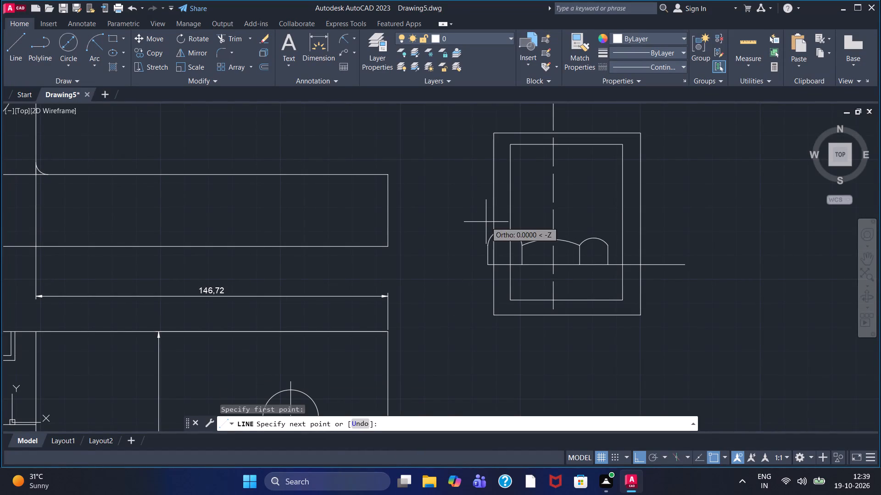
pyautogui.click(658, 214)
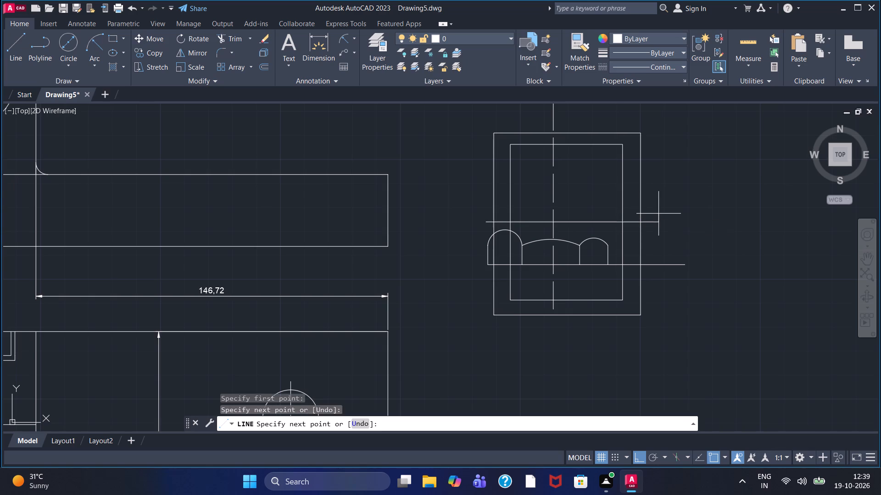
pyautogui.press('Escape')
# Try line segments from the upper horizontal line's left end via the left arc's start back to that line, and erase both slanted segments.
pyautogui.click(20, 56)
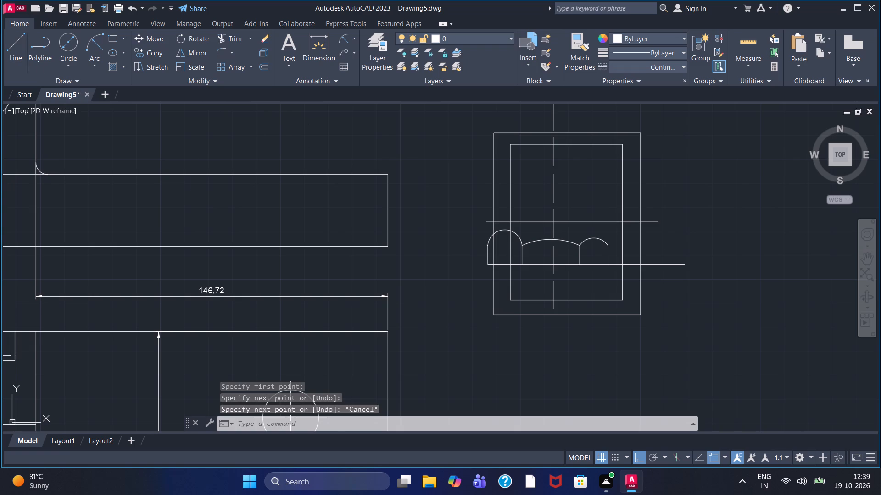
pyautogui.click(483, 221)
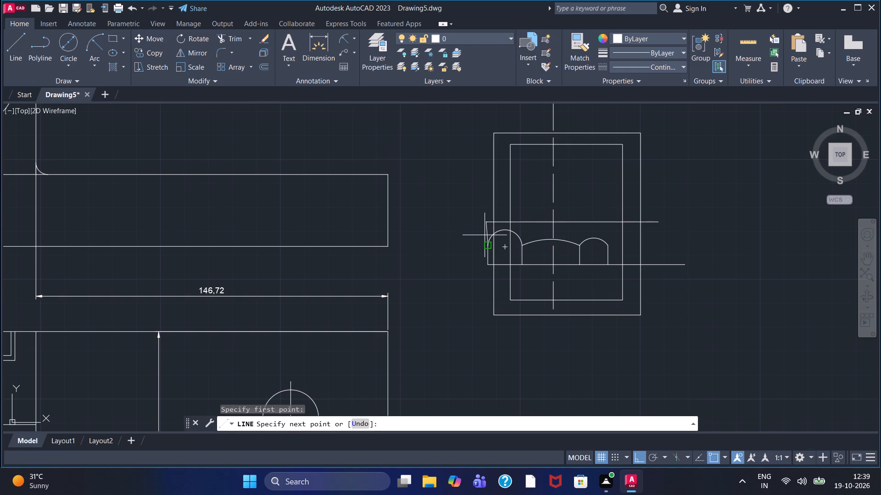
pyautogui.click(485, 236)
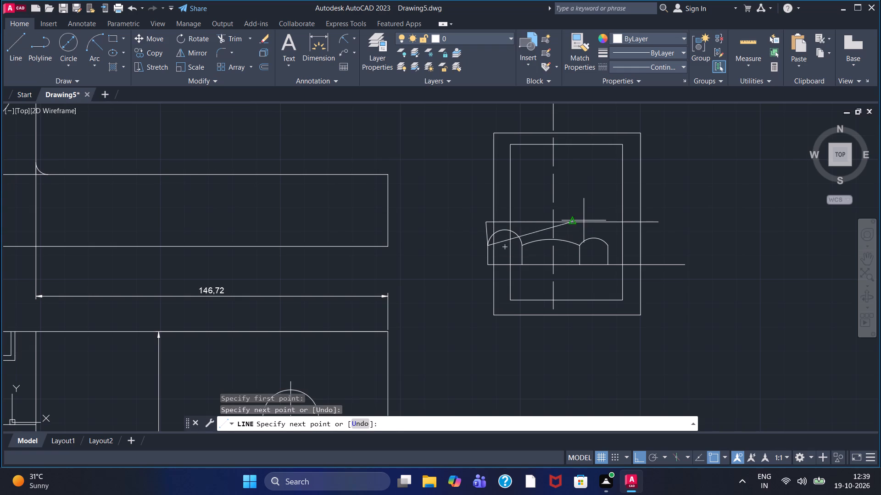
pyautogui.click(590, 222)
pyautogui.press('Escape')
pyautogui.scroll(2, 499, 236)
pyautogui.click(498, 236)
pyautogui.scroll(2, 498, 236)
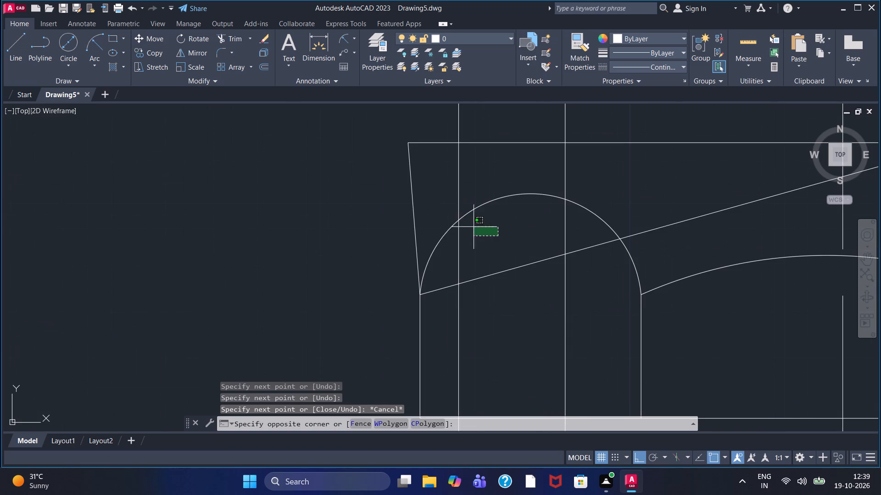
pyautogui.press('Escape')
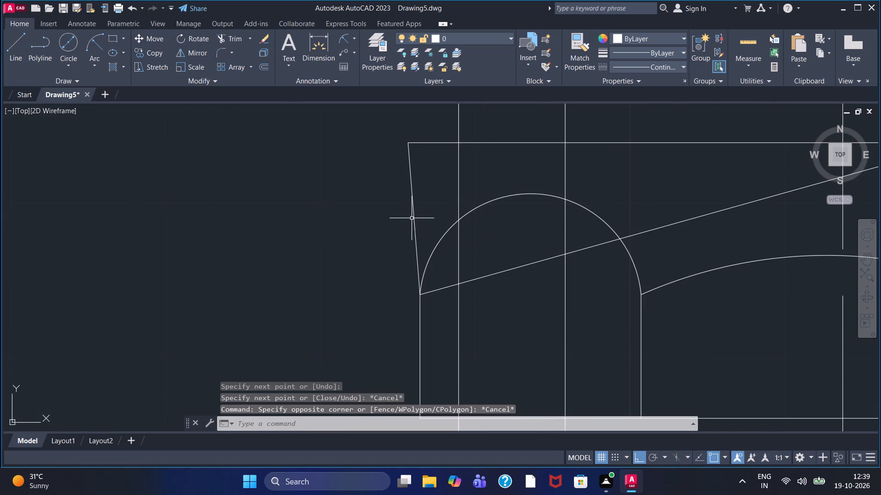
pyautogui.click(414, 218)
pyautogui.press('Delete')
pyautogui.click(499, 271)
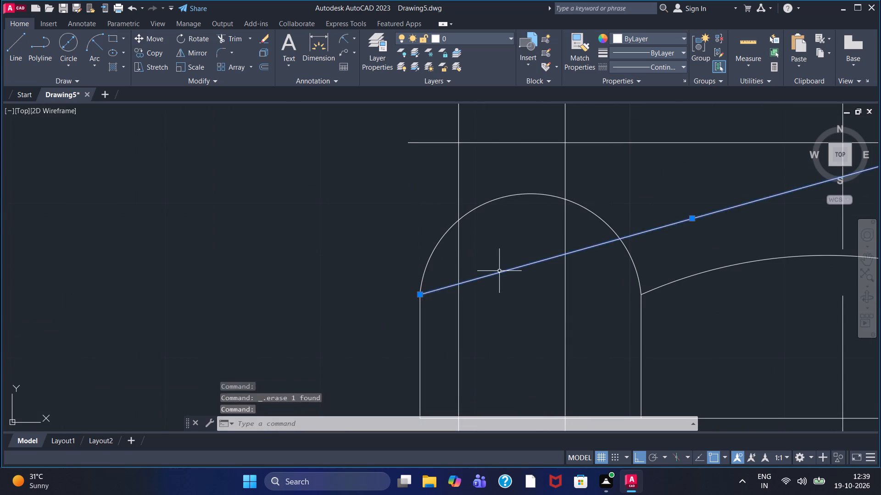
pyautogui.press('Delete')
# Draw a horizontal line about 9.4 units long leftward from the top of the left arc.
pyautogui.click(5, 54)
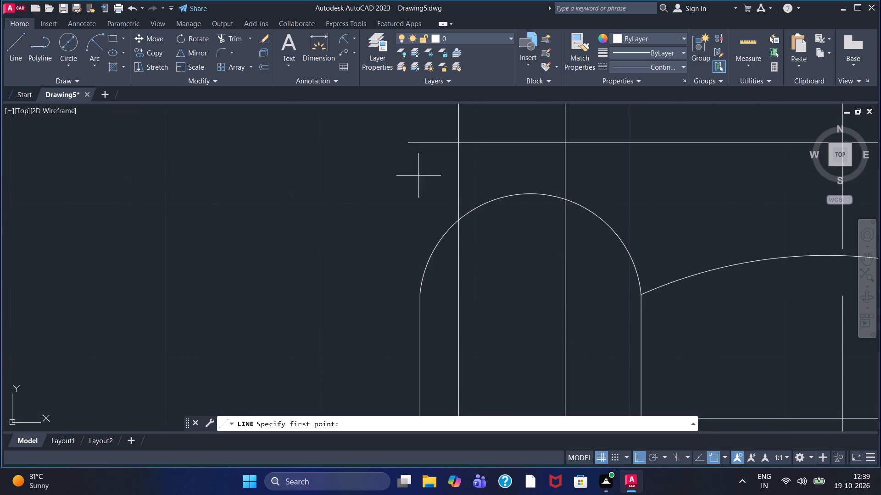
pyautogui.click(533, 193)
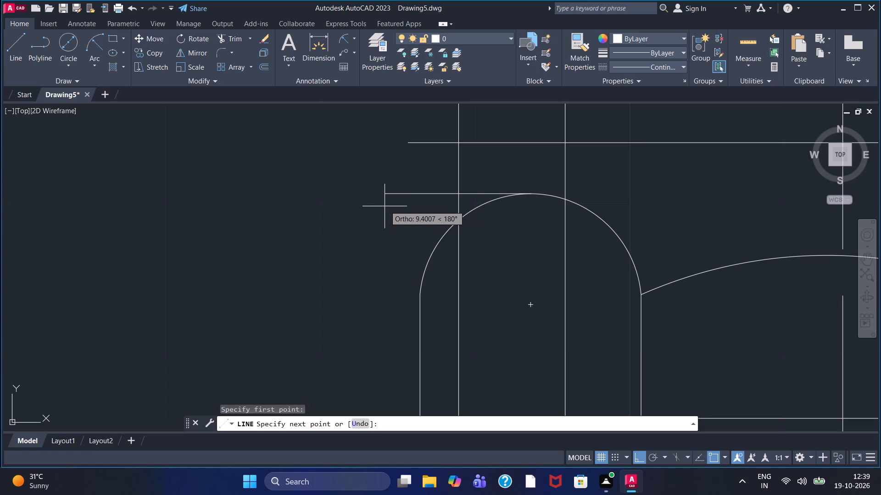
pyautogui.click(385, 206)
pyautogui.rightClick(385, 206)
pyautogui.click(396, 214)
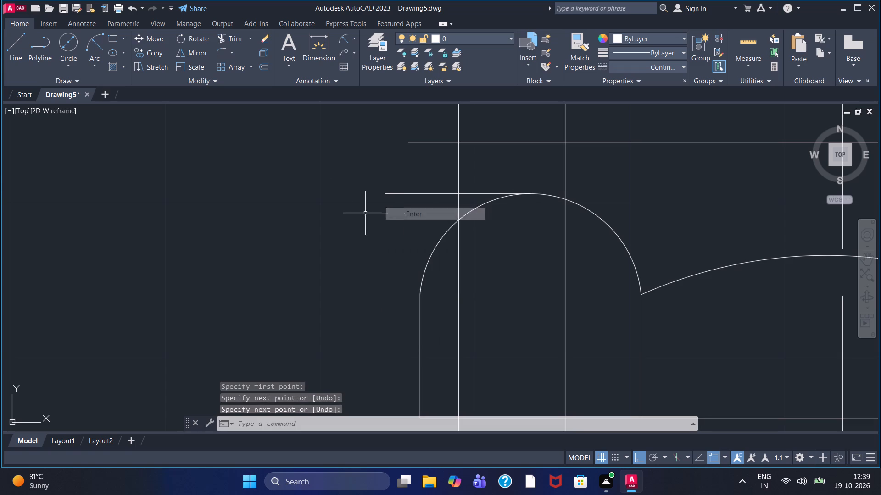
# Draw a vertical line from the upper horizontal line's left end down past the short line at the left arc's top.
pyautogui.click(8, 55)
pyautogui.click(409, 141)
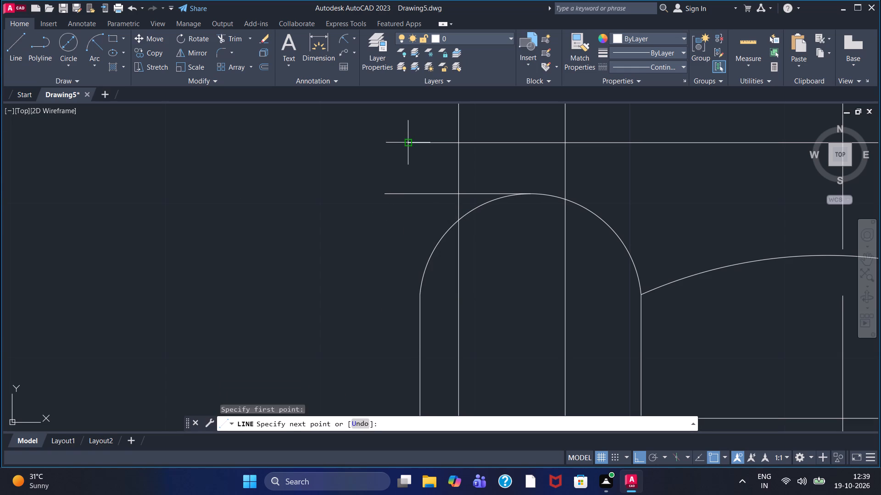
pyautogui.click(413, 206)
pyautogui.rightClick(413, 206)
pyautogui.click(429, 209)
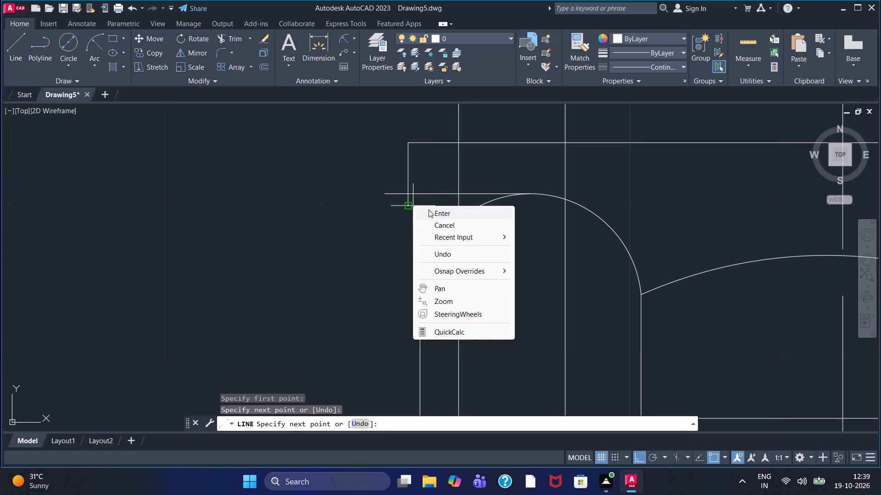
# Trim both overhanging ends where the new vertical crosses the short horizontal line to form a clean corner.
pyautogui.click(237, 33)
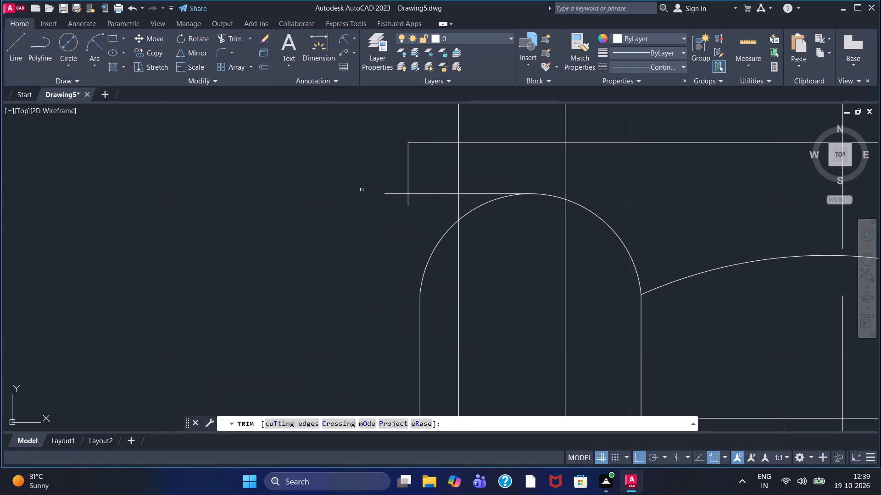
pyautogui.click(388, 195)
pyautogui.doubleClick(407, 201)
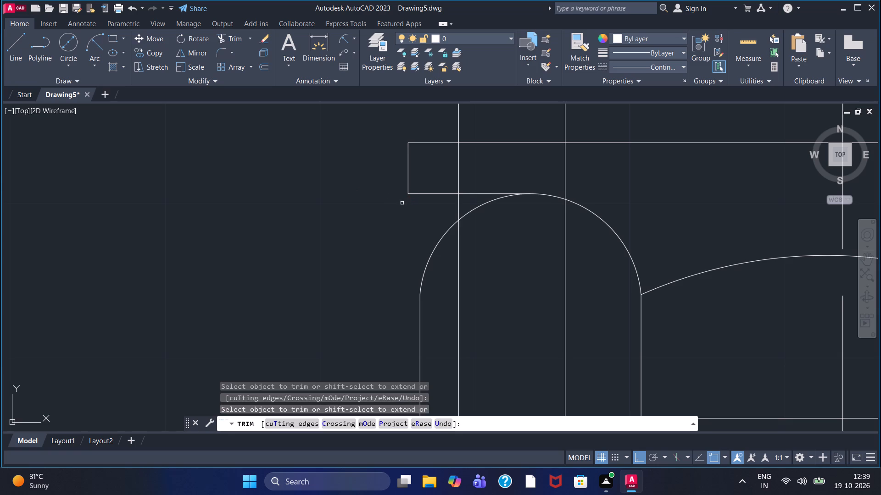
# Draw a horizontal line from the left arc's top rightward past the outer rectangle's right edge, parallel to the upper line.
pyautogui.click(13, 57)
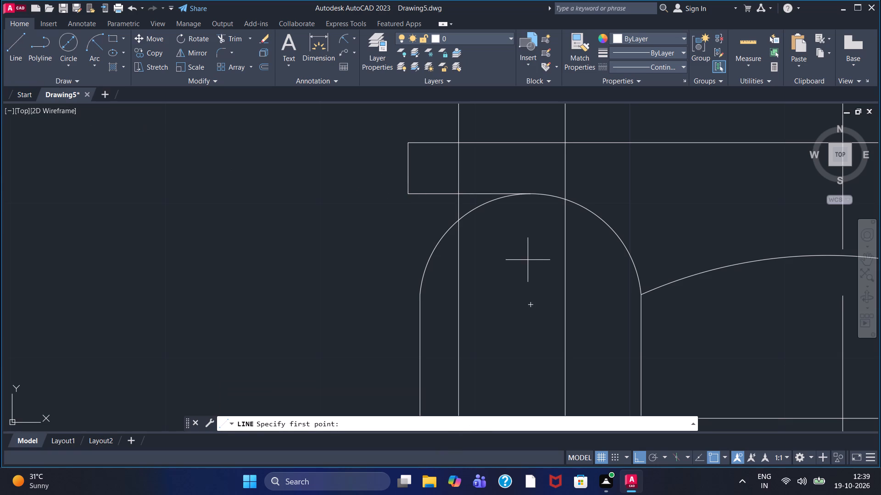
pyautogui.click(532, 196)
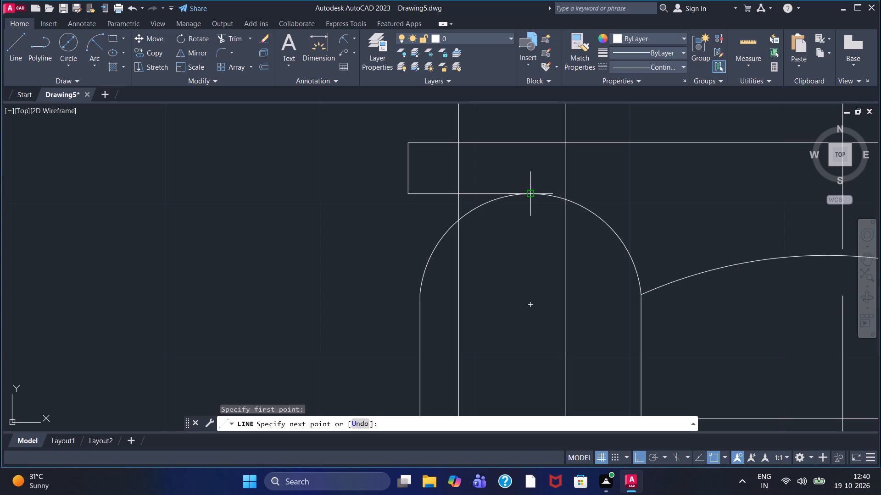
pyautogui.scroll(-1, 781, 199)
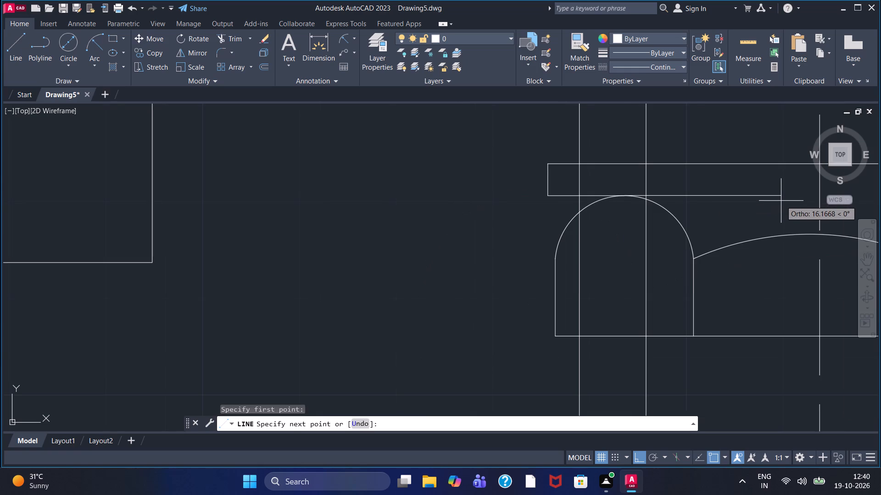
pyautogui.scroll(-1, 781, 201)
pyautogui.moveTo(780, 201); pyautogui.dragTo(490, 209, button='middle')
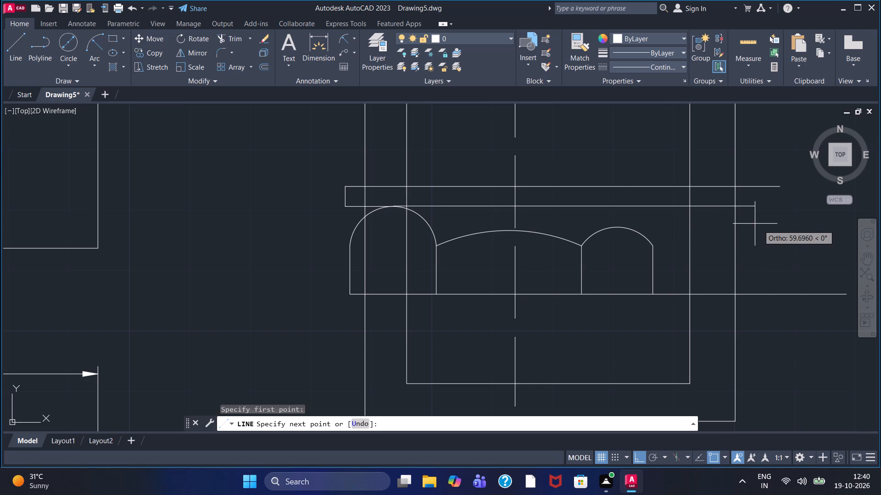
pyautogui.click(775, 229)
pyautogui.rightClick(775, 229)
pyautogui.click(782, 234)
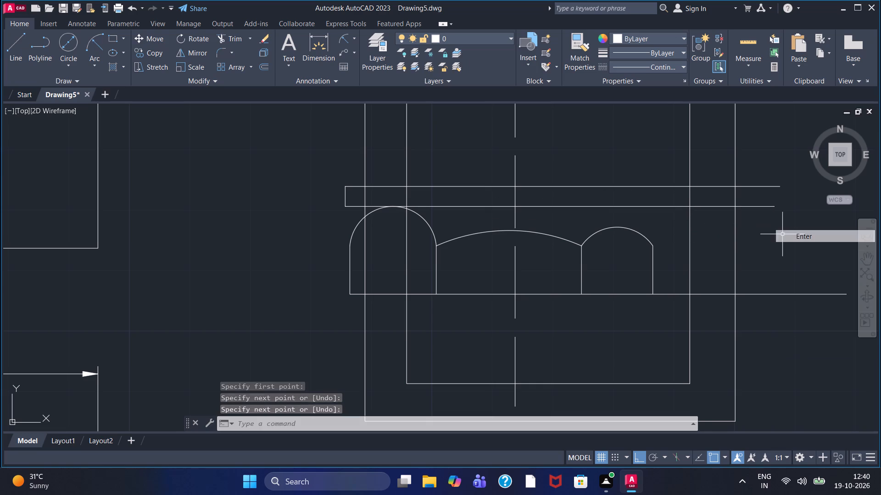
# Trim the right ends of both parallel horizontal lines back to the outer rectangle's right edge.
pyautogui.click(236, 38)
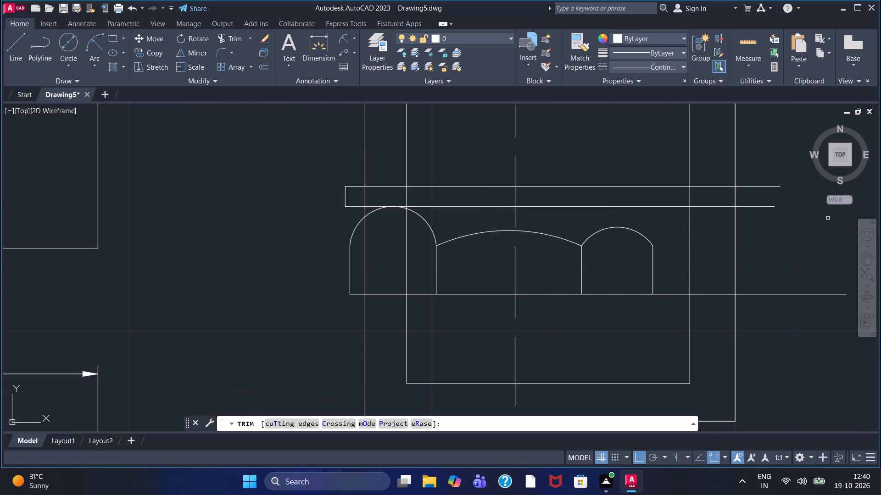
pyautogui.moveTo(758, 182); pyautogui.dragTo(758, 224)
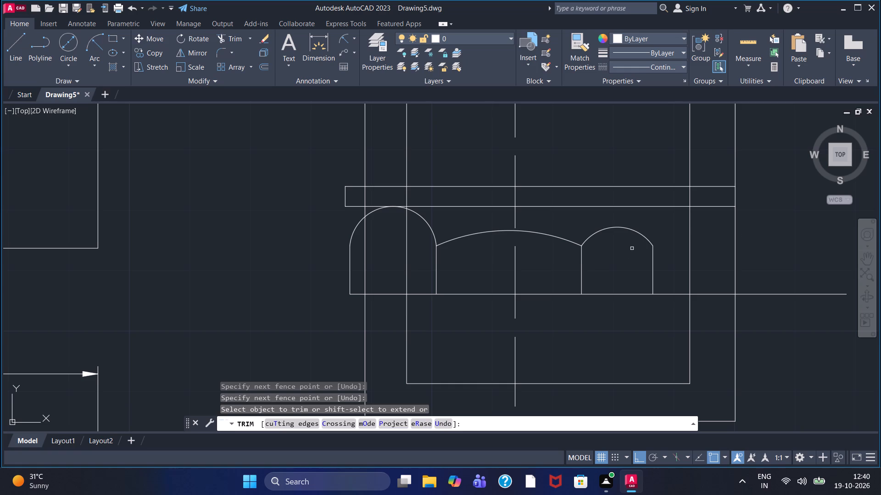
# Trim away the arc spanning the two short verticals at the view's right side.
pyautogui.click(604, 230)
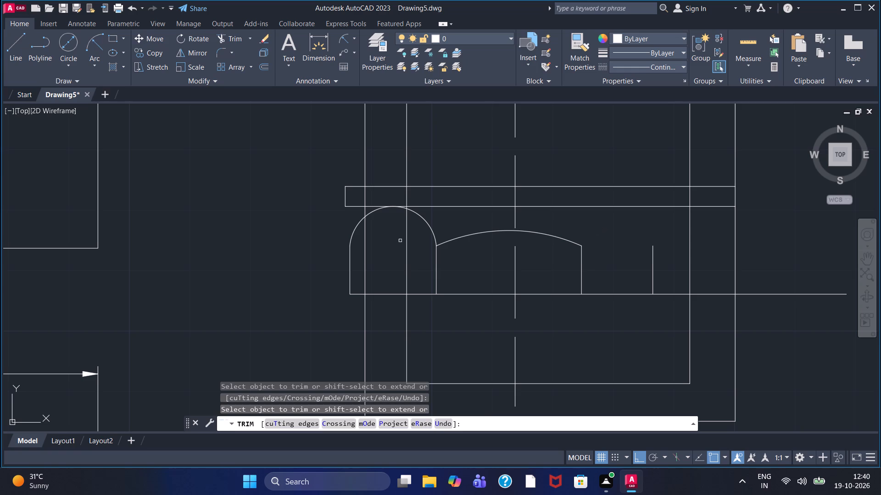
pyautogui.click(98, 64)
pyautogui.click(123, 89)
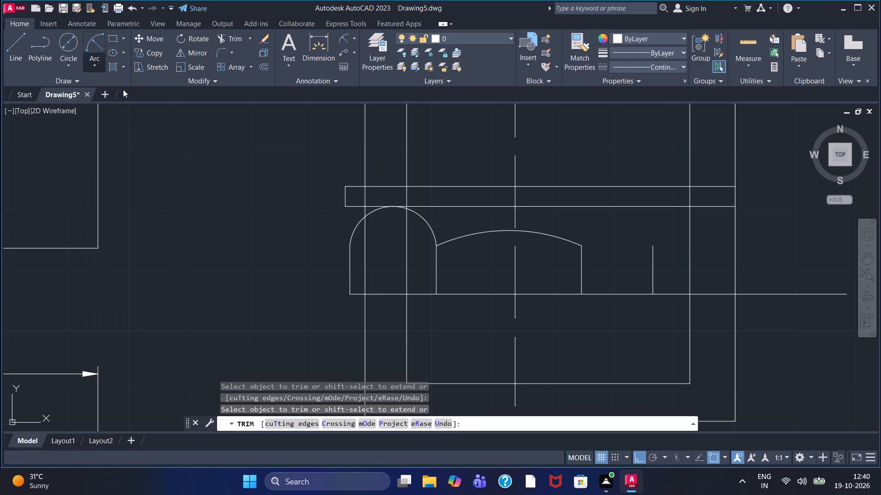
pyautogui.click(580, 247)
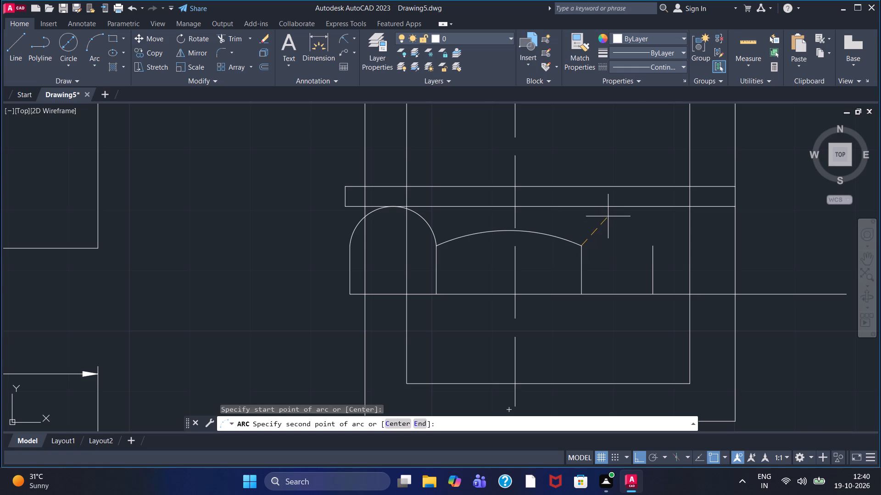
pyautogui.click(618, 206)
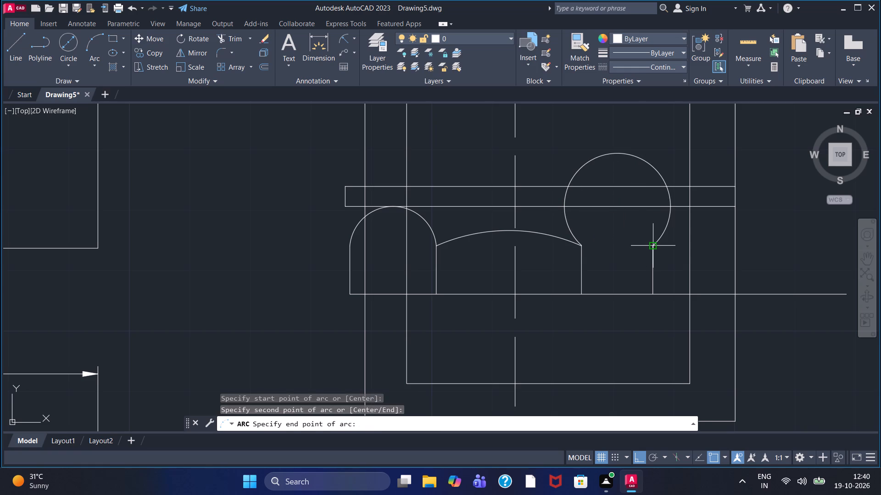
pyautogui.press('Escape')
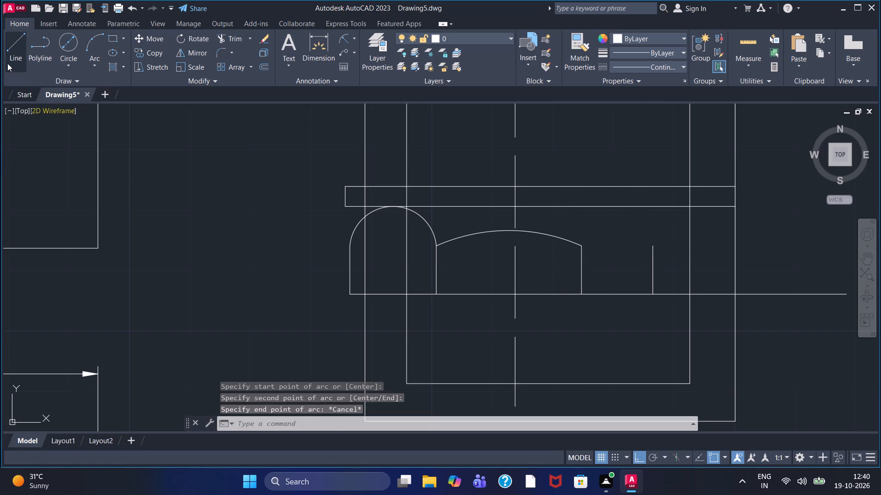
# Measure the horizontal distance between the tops of the right pair of short verticals.
pyautogui.click(7, 63)
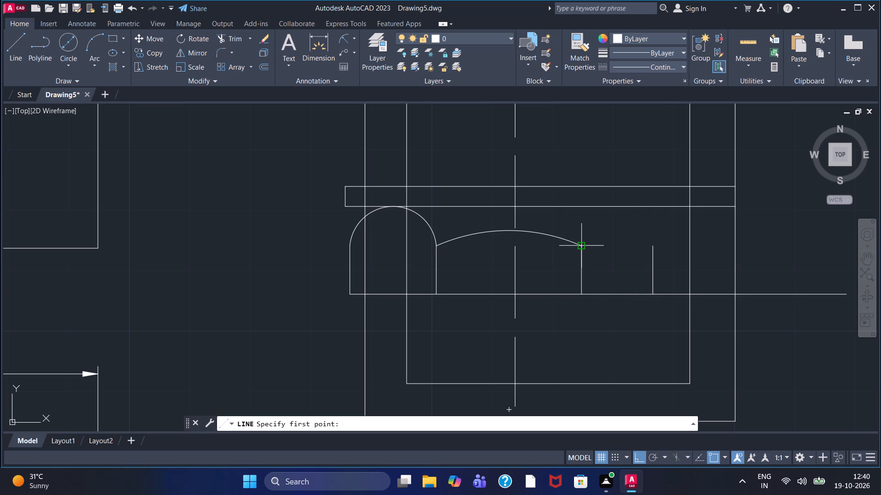
pyautogui.click(353, 37)
pyautogui.click(363, 51)
pyautogui.click(581, 246)
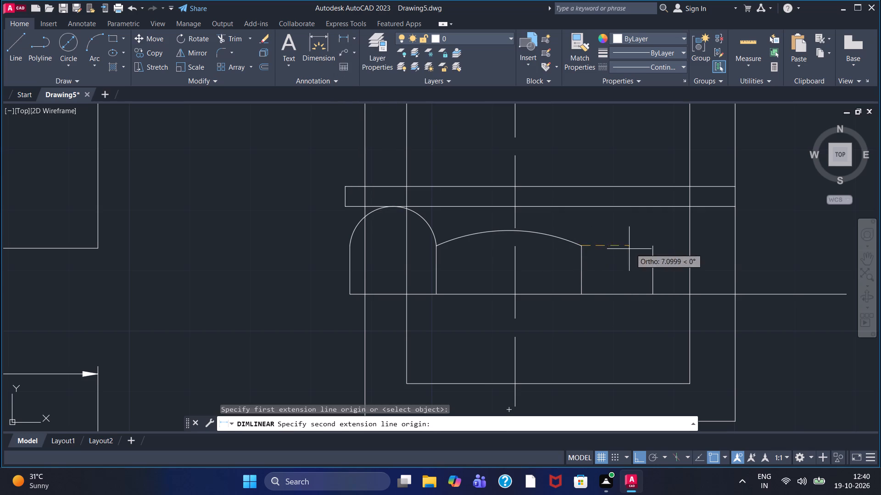
pyautogui.click(651, 247)
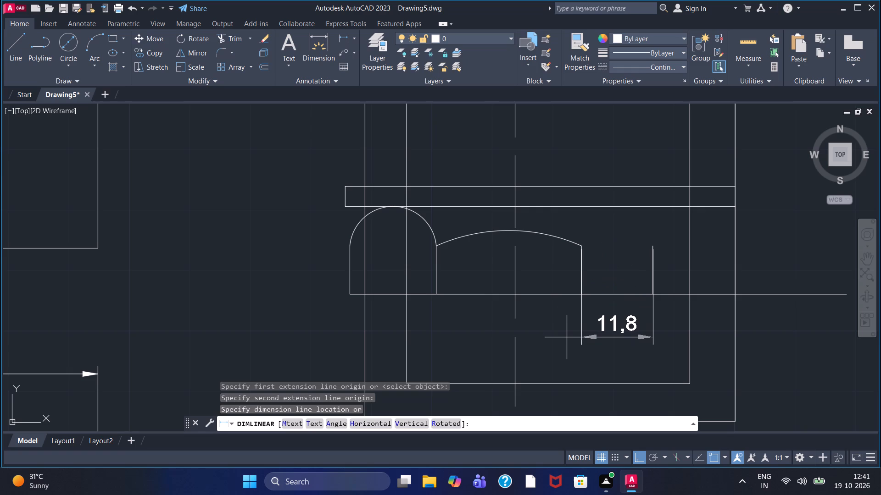
pyautogui.press('Escape')
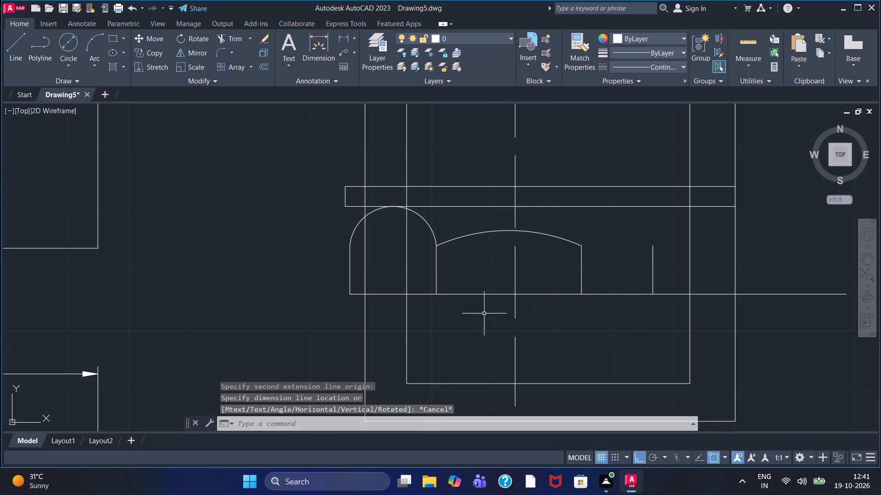
# Draw a 5.54 line rightward from the base of the right pair's left vertical, continuing vertically up past the horizontal strip.
pyautogui.click(21, 45)
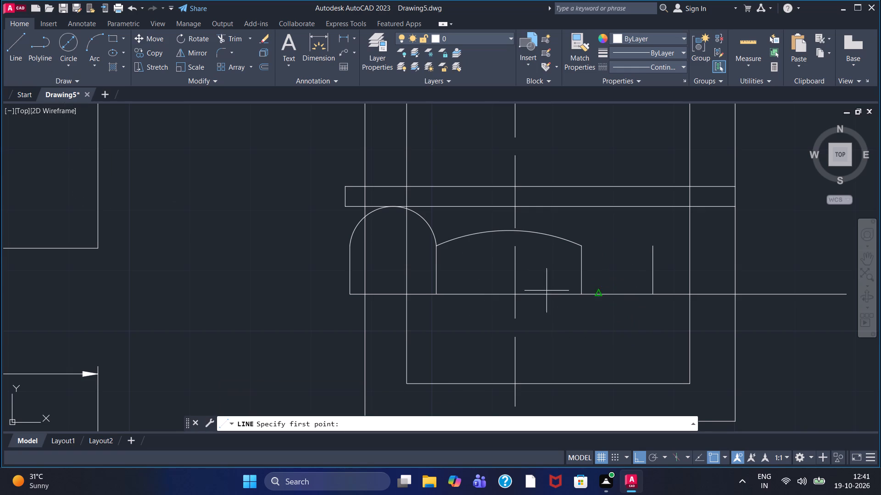
pyautogui.click(584, 297)
pyautogui.write('5.')
pyautogui.press('5')
pyautogui.press('4')
pyautogui.press('Return')
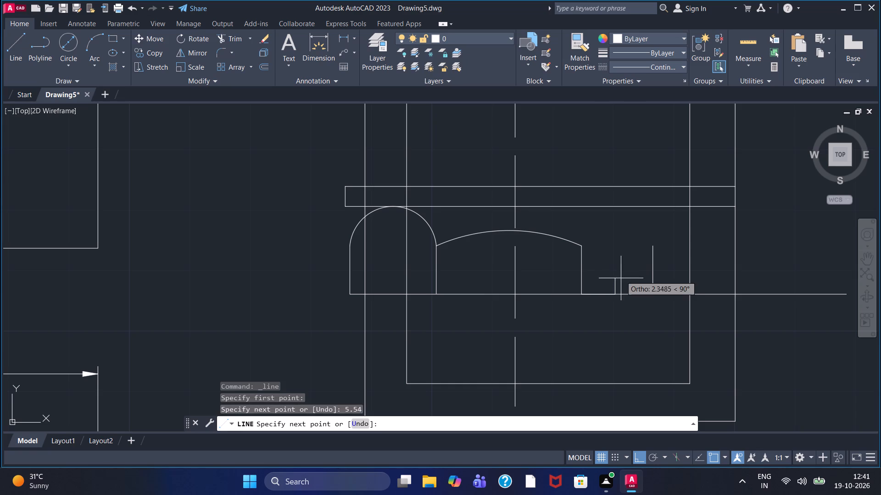
pyautogui.click(612, 173)
pyautogui.rightClick(612, 173)
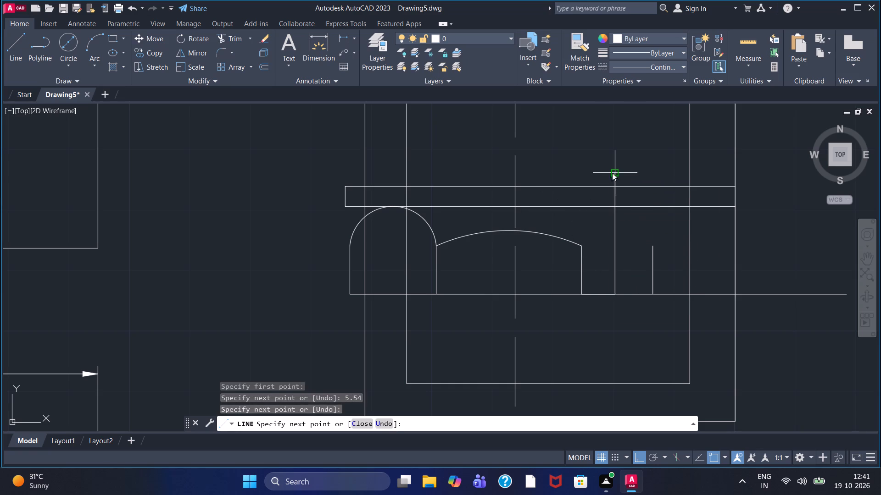
pyautogui.click(623, 176)
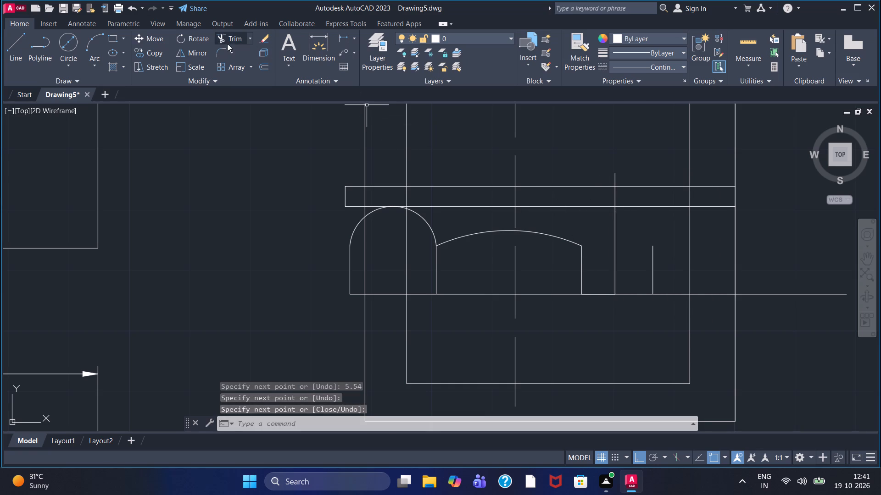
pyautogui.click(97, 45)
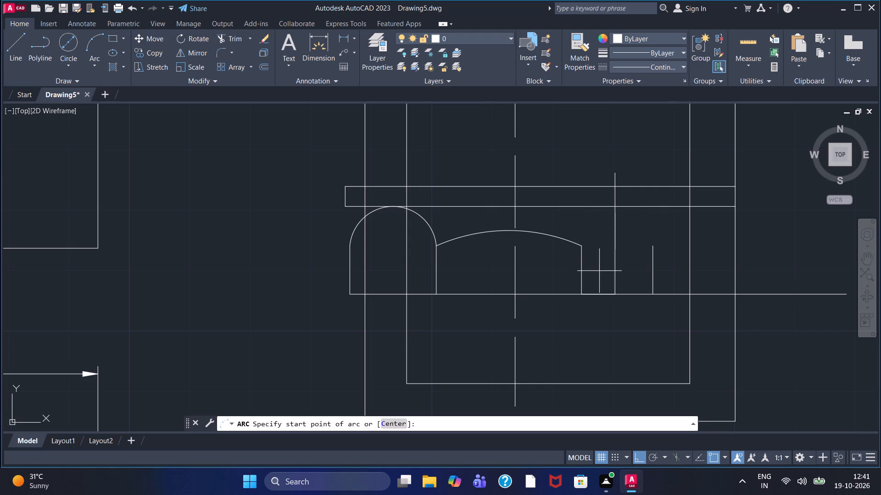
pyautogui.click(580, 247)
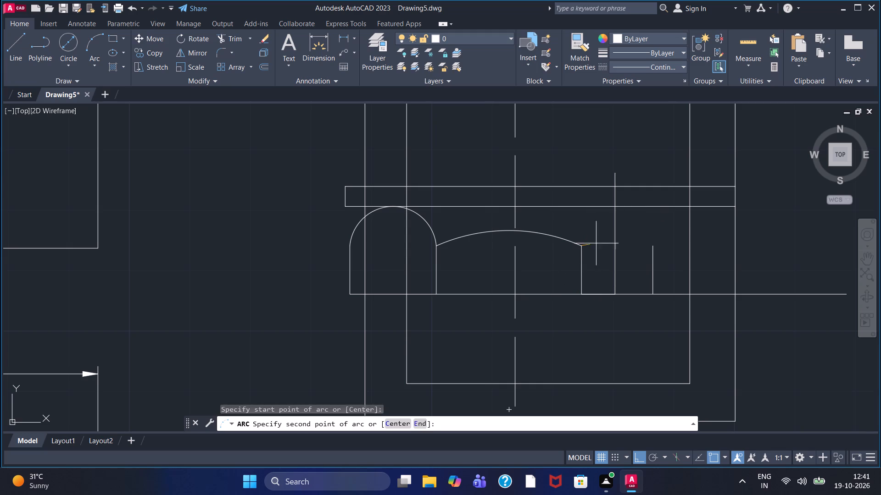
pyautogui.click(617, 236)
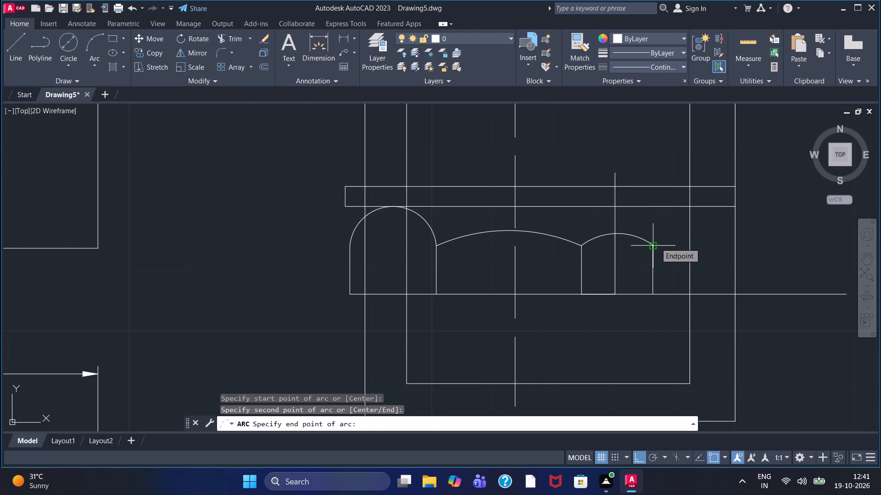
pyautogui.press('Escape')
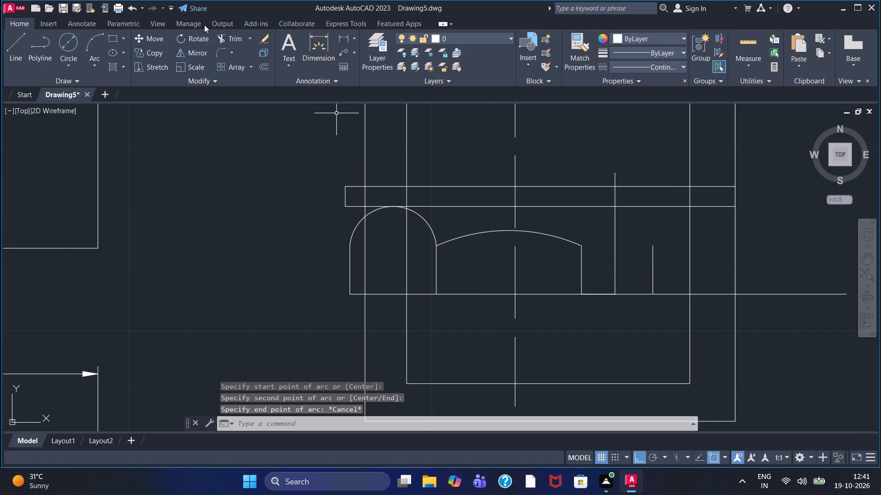
# Trim the new vertical's upper end back to the strip's lower line.
pyautogui.click(234, 34)
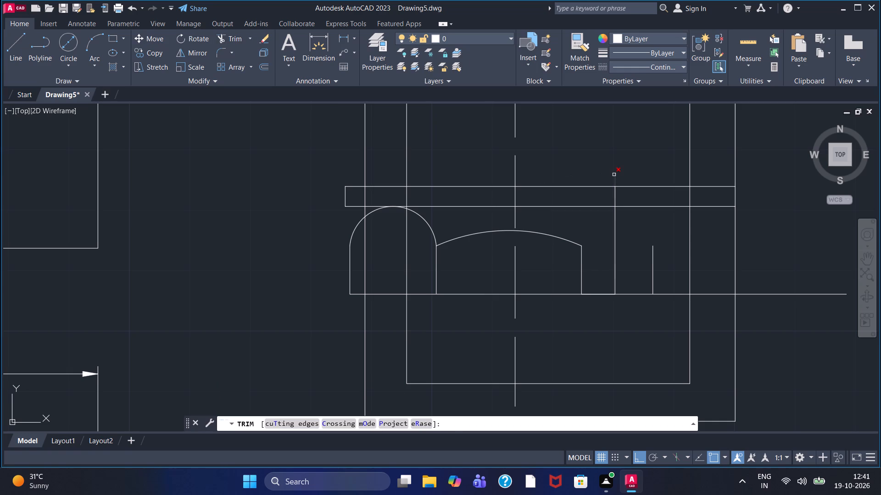
pyautogui.click(614, 175)
pyautogui.click(616, 196)
pyautogui.press('Escape')
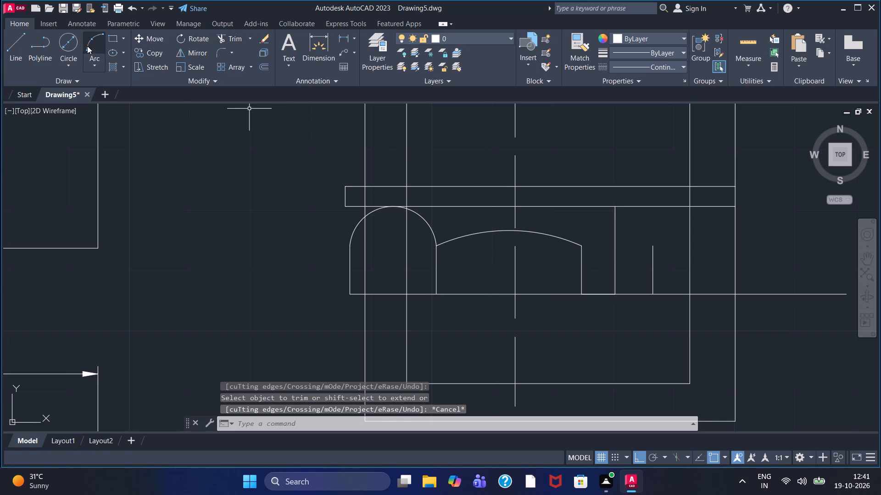
# Draw a three-point arc between the right pair of verticals' tops, passing through the construction vertical's upper end on the strip.
pyautogui.click(90, 41)
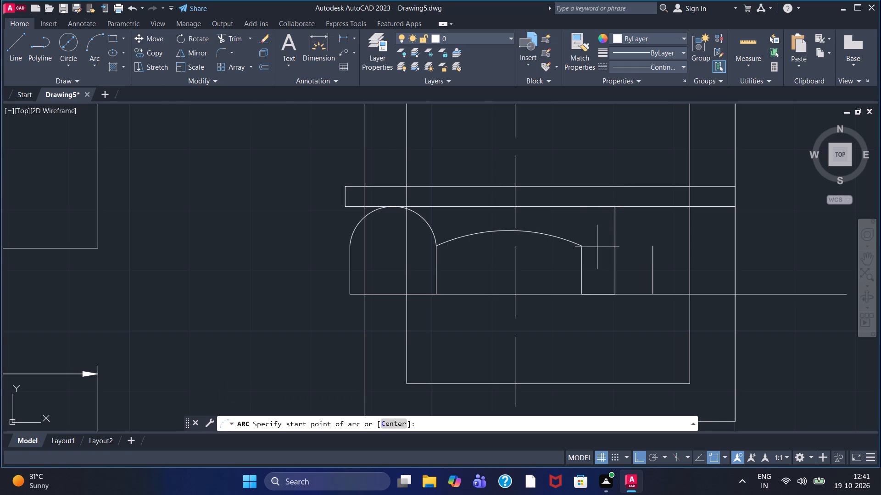
pyautogui.click(582, 245)
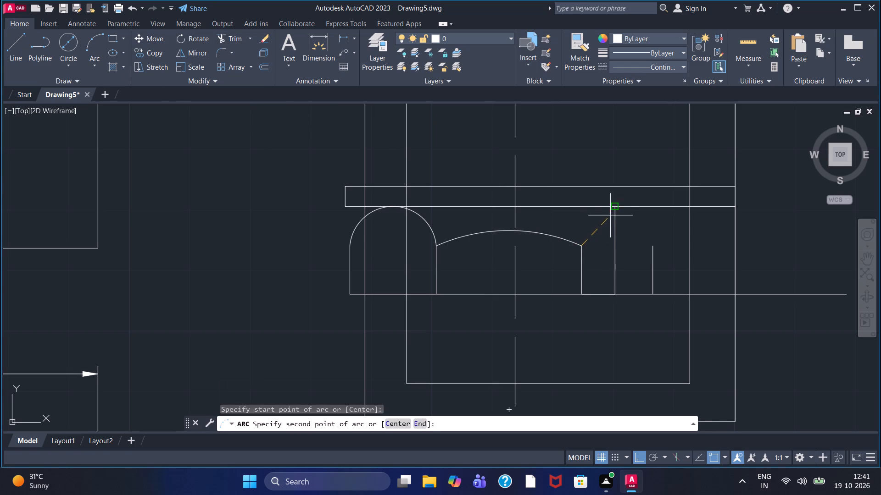
pyautogui.click(613, 209)
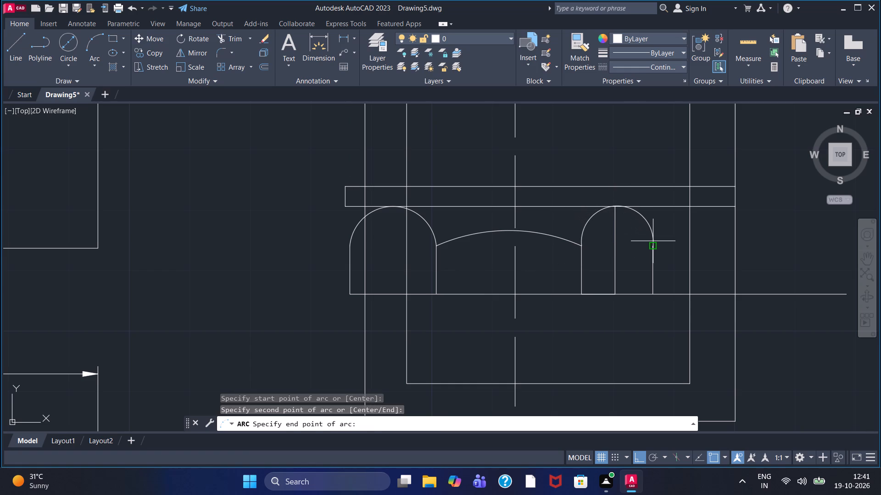
pyautogui.click(651, 243)
pyautogui.press('Escape')
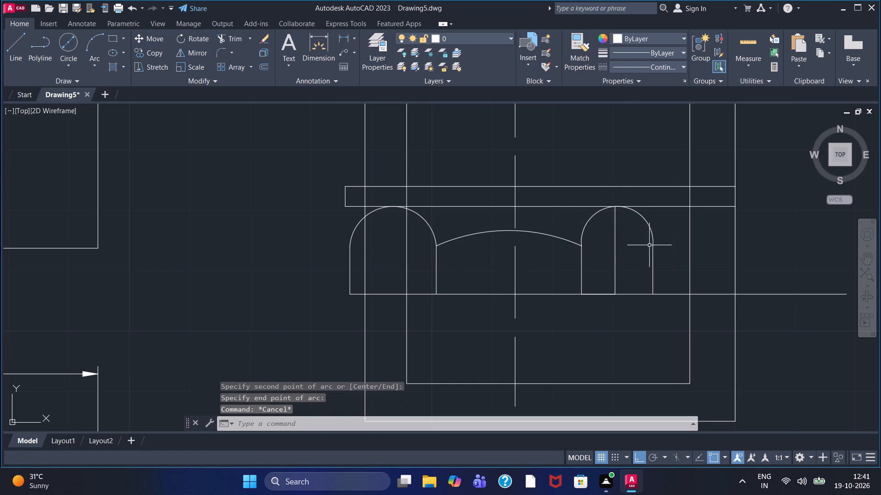
# Delete the shallow middle arc between the left and right arches.
pyautogui.click(496, 229)
pyautogui.press('Escape')
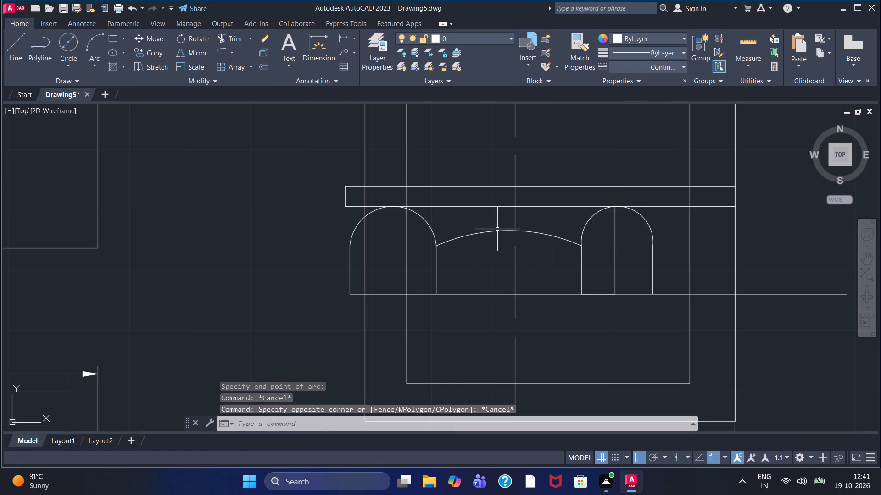
pyautogui.doubleClick(497, 229)
pyautogui.press('Delete')
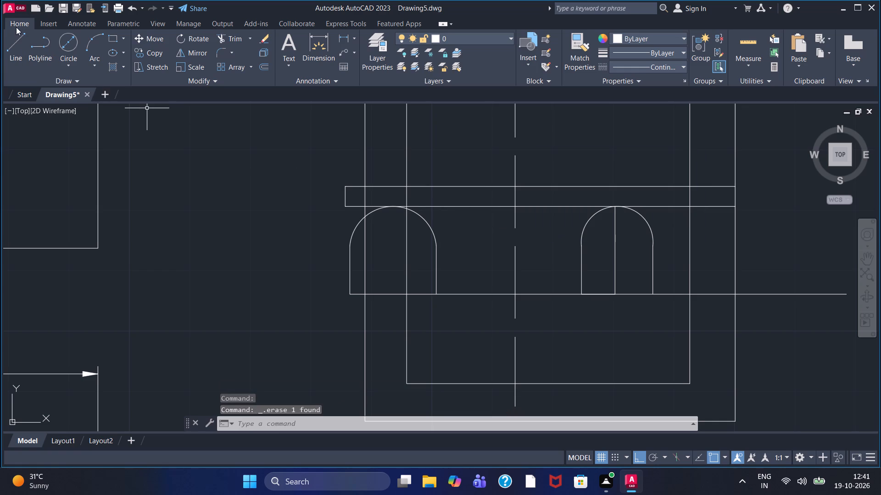
# Measure the horizontal gap between the facing verticals of the left and right arches.
pyautogui.click(16, 42)
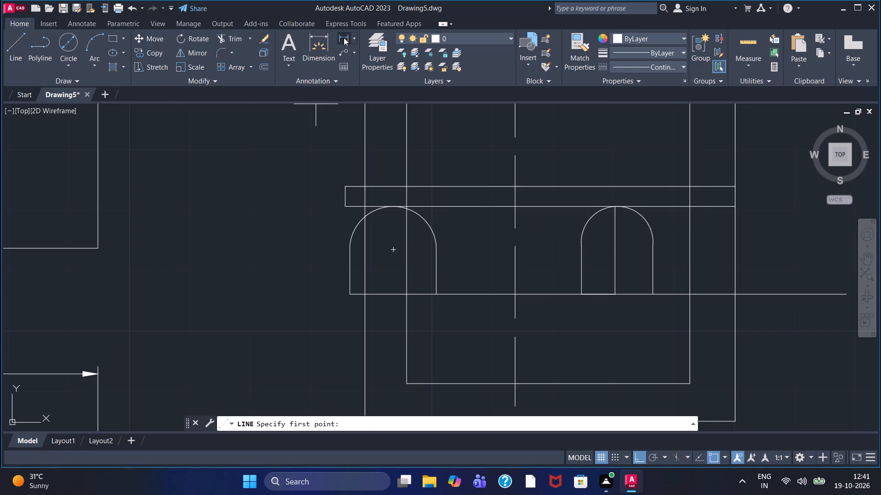
pyautogui.click(344, 38)
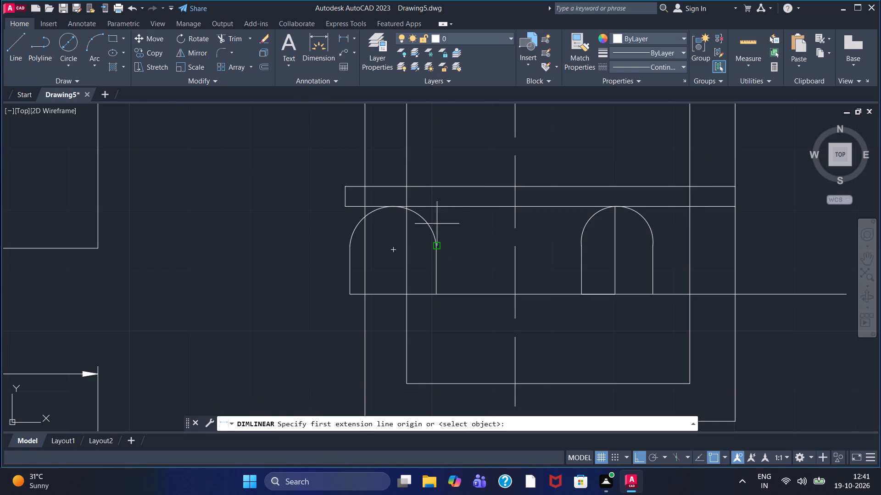
pyautogui.click(438, 245)
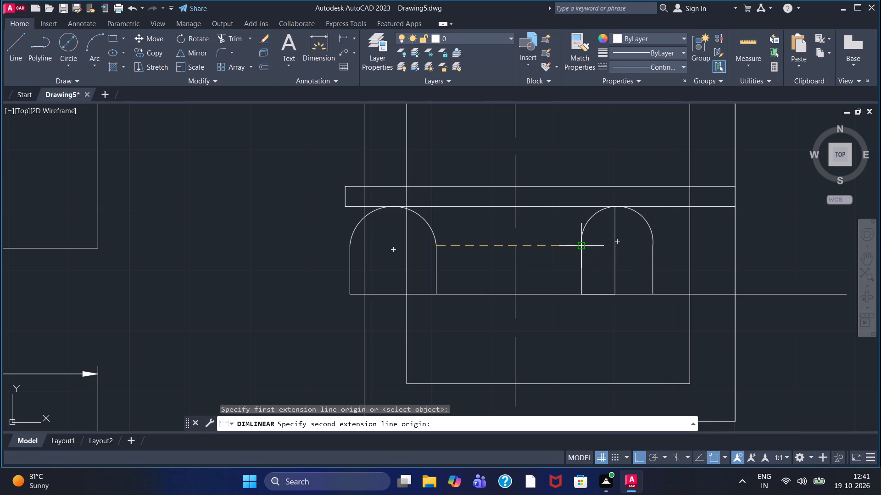
pyautogui.click(581, 246)
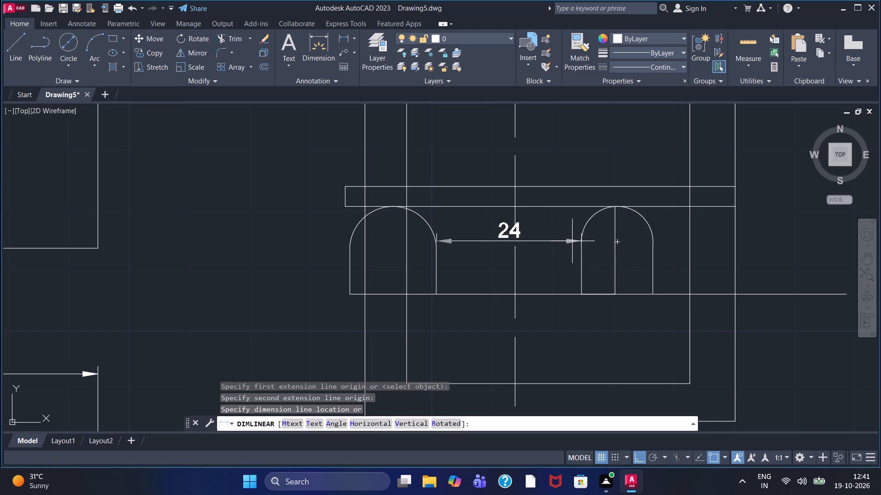
pyautogui.press('Escape')
# Draw a 12 line rightward from the base of the left arch's right vertical, continuing vertically up into the horizontal strip.
pyautogui.click(12, 46)
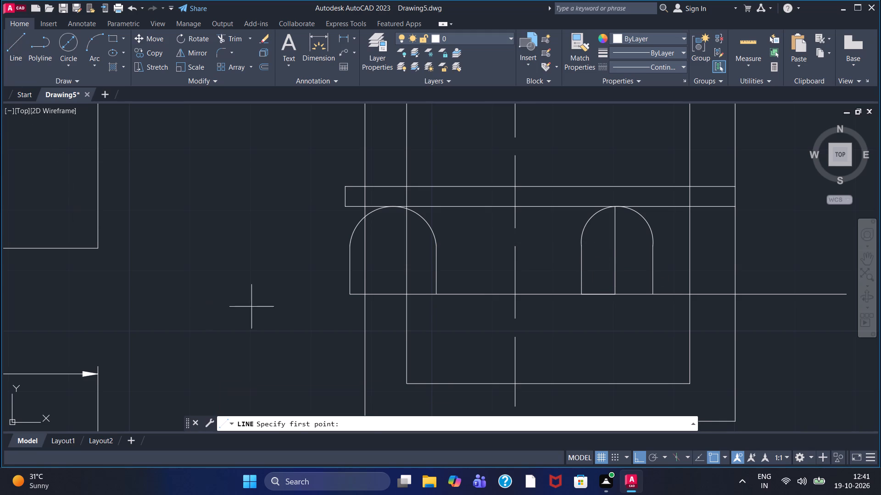
pyautogui.click(437, 294)
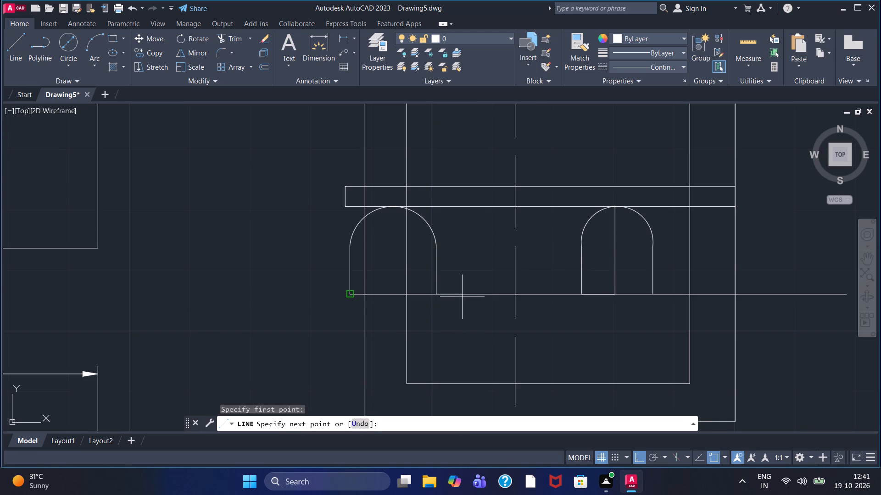
pyautogui.press('1')
pyautogui.press('2')
pyautogui.press('Return')
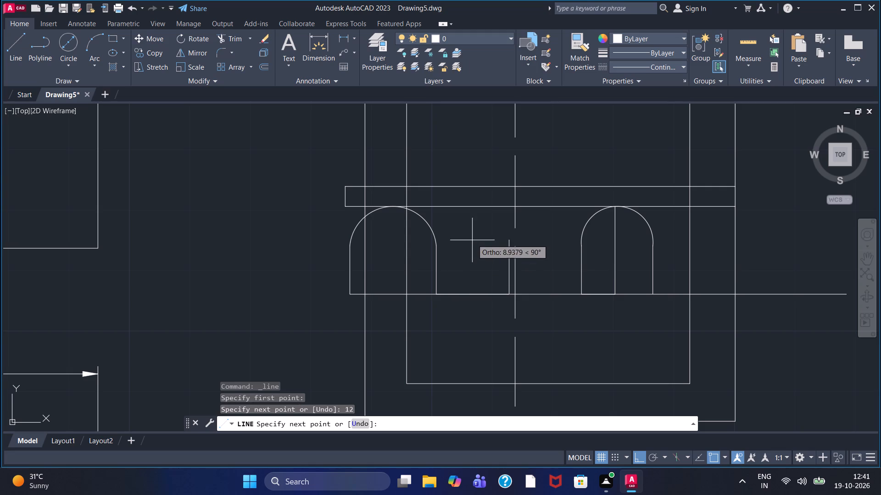
pyautogui.click(485, 197)
pyautogui.rightClick(485, 197)
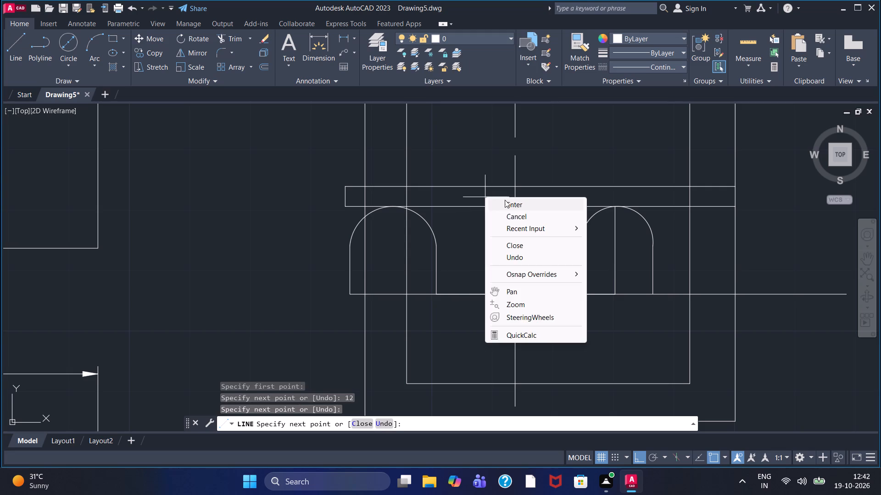
pyautogui.doubleClick(505, 200)
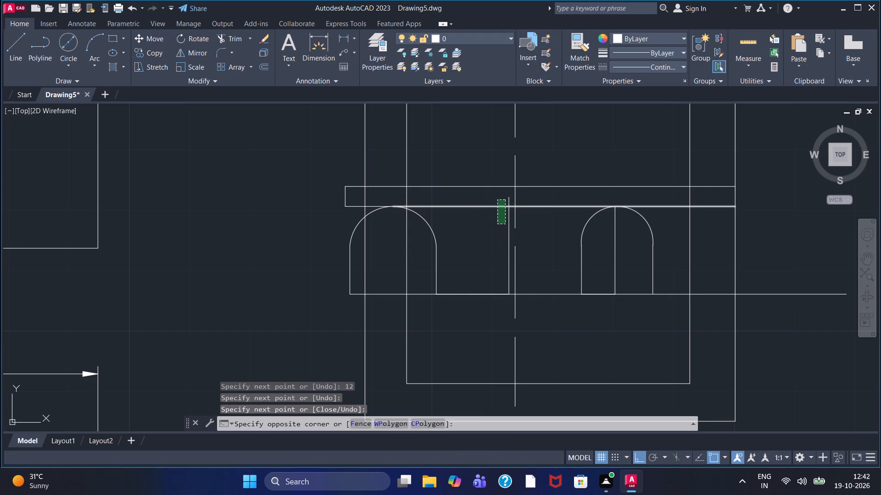
# Trim the middle construction vertical's overshoot above the strip's lower line.
pyautogui.press('Escape')
pyautogui.scroll(2, 510, 212)
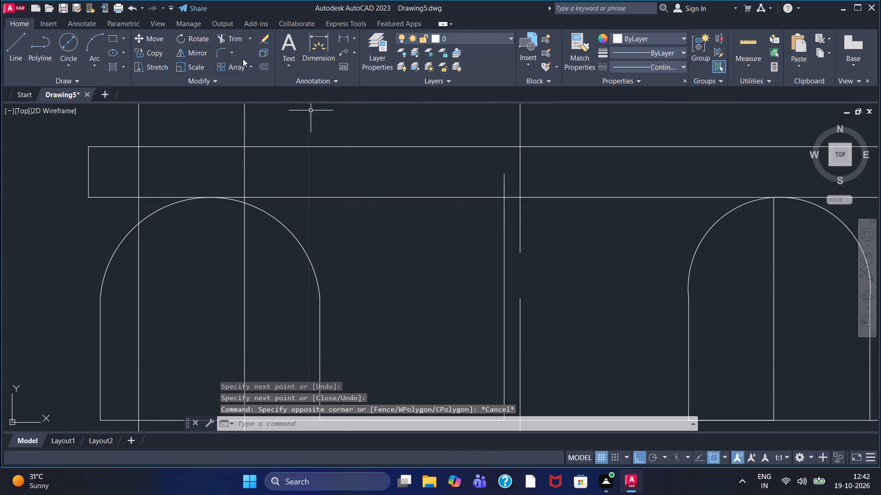
pyautogui.click(229, 38)
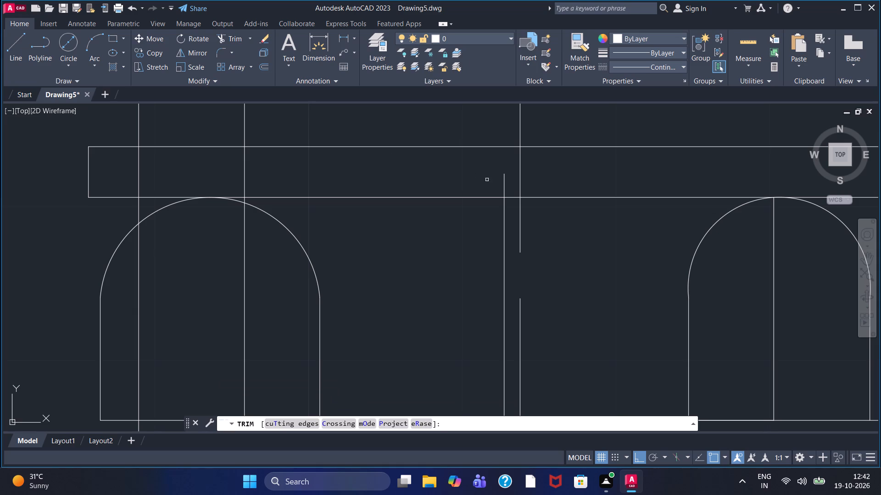
pyautogui.moveTo(493, 182); pyautogui.dragTo(507, 189)
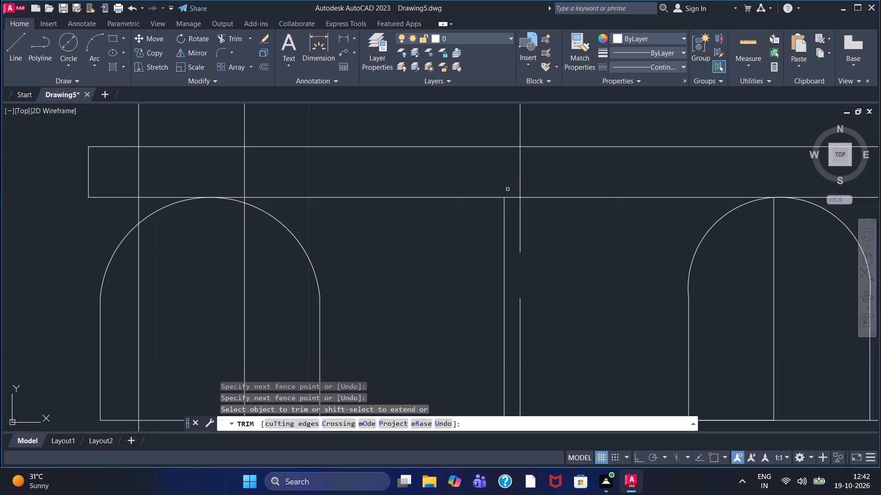
pyautogui.scroll(-1, 459, 255)
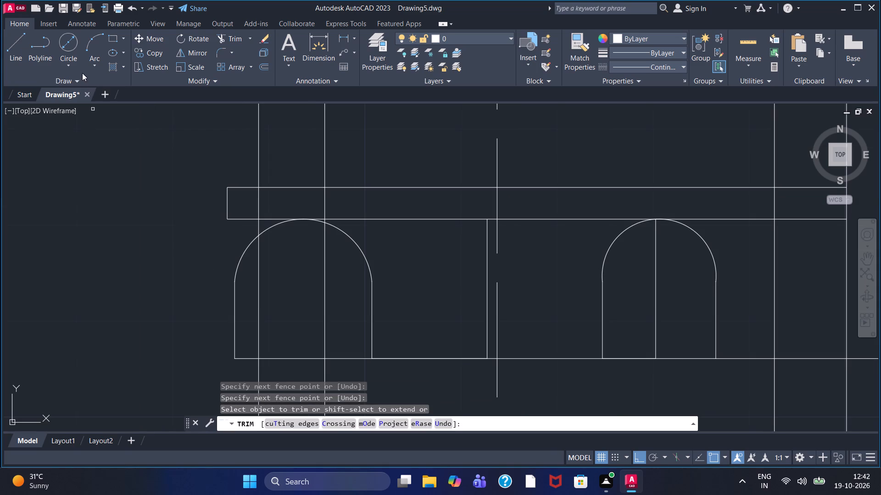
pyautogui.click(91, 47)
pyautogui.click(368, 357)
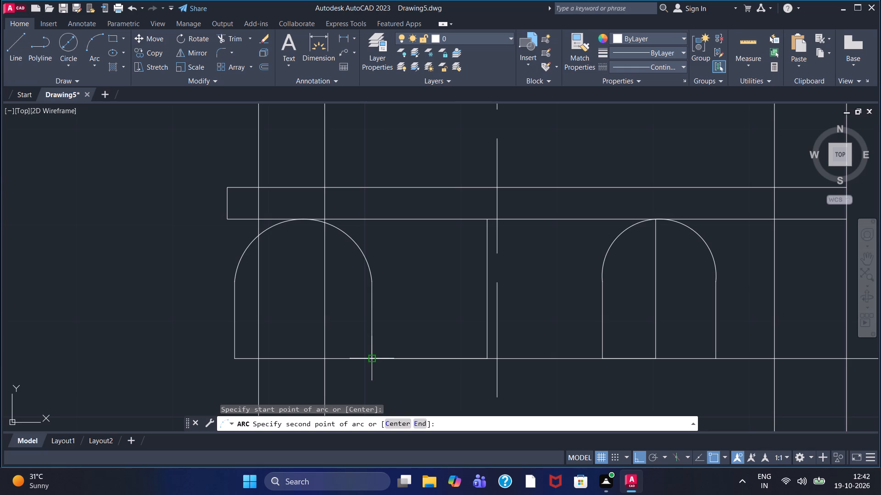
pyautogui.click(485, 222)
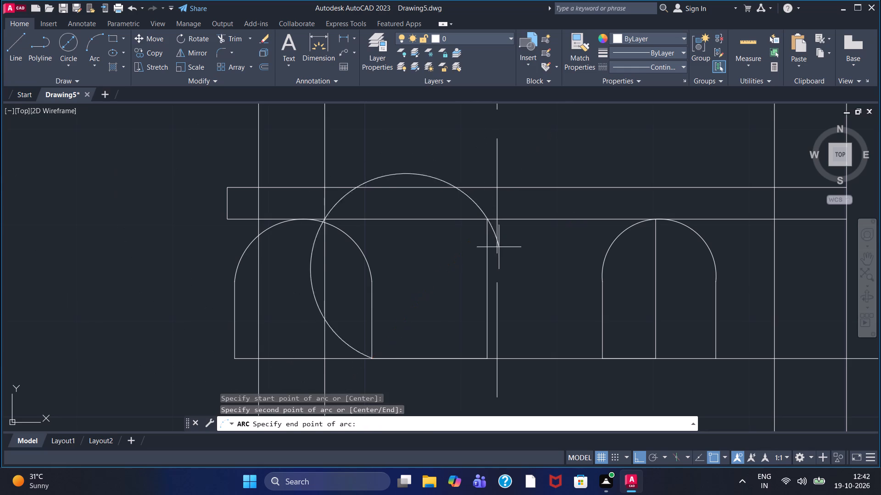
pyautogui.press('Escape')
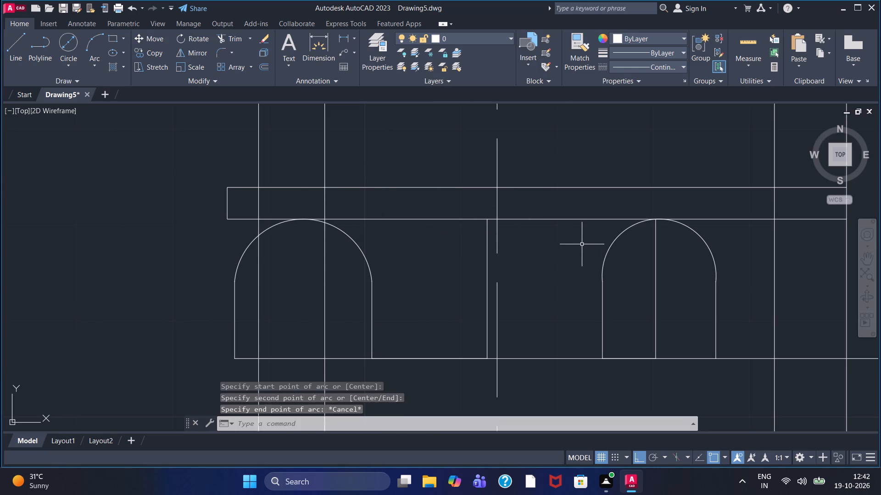
# Draw a three-point arc between the facing verticals' tops of the left and right arches, passing through the middle construction vertical's upper end.
pyautogui.click(95, 49)
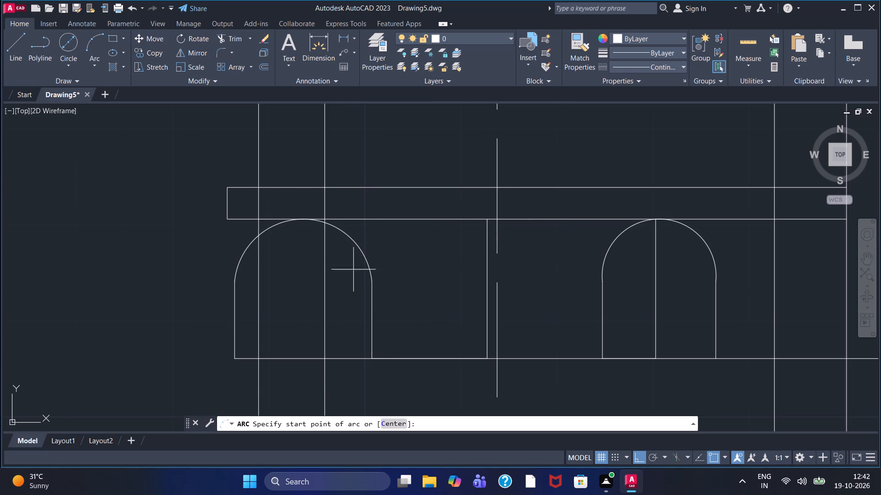
pyautogui.click(374, 283)
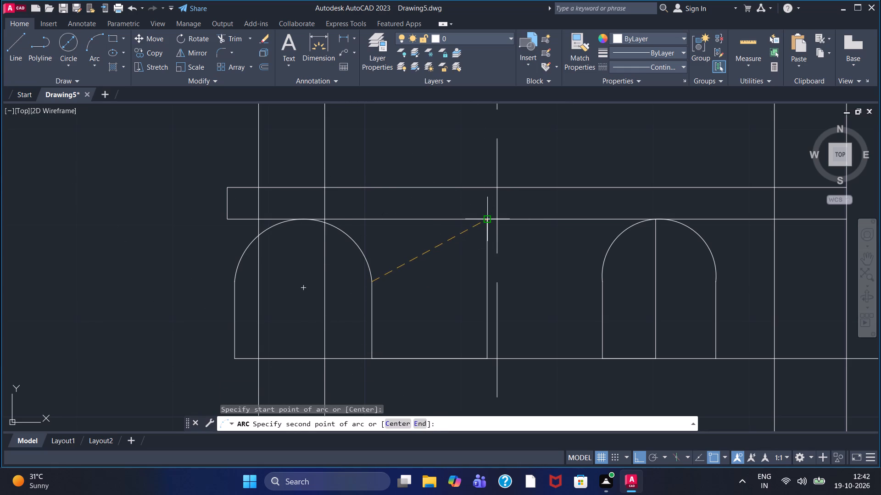
pyautogui.click(487, 222)
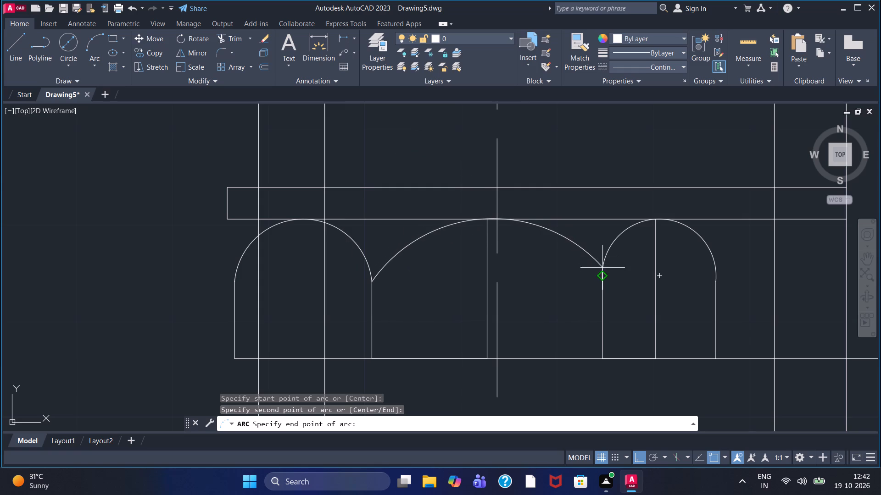
pyautogui.doubleClick(601, 279)
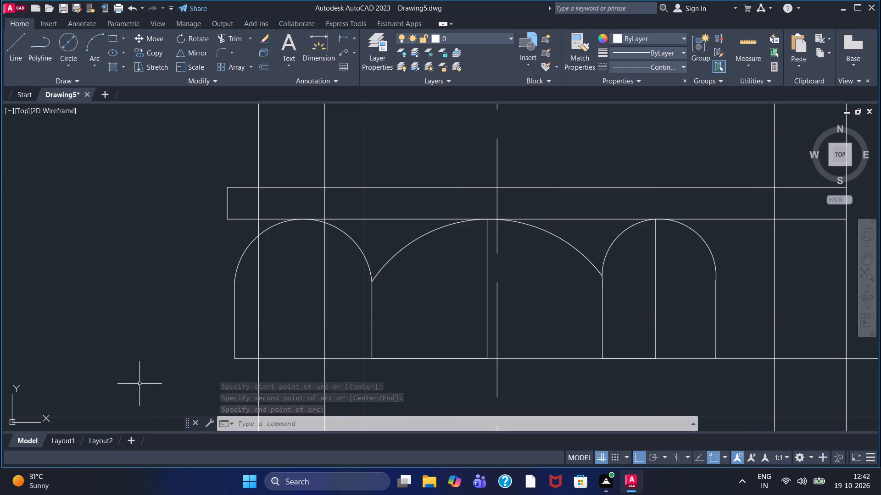
# Trim away the strip's left end that overhangs the outer rectangle's left side, including its short vertical edge.
pyautogui.click(225, 39)
pyautogui.doubleClick(230, 187)
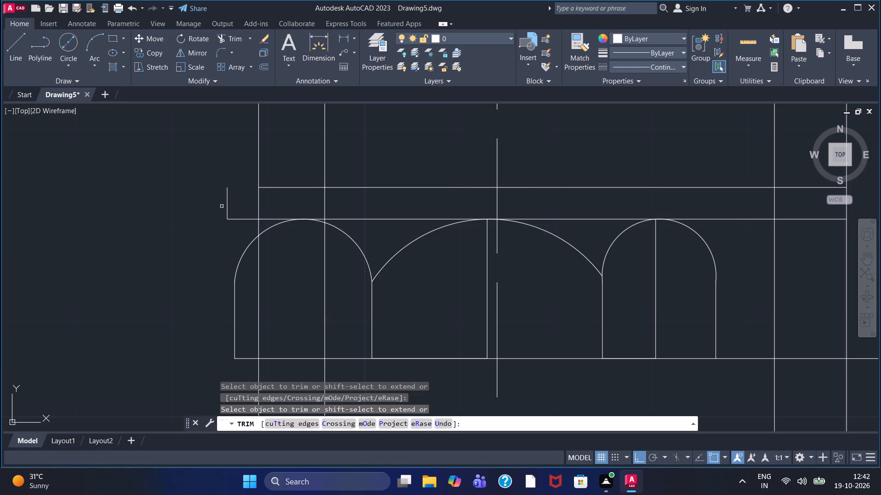
pyautogui.click(225, 200)
pyautogui.doubleClick(230, 202)
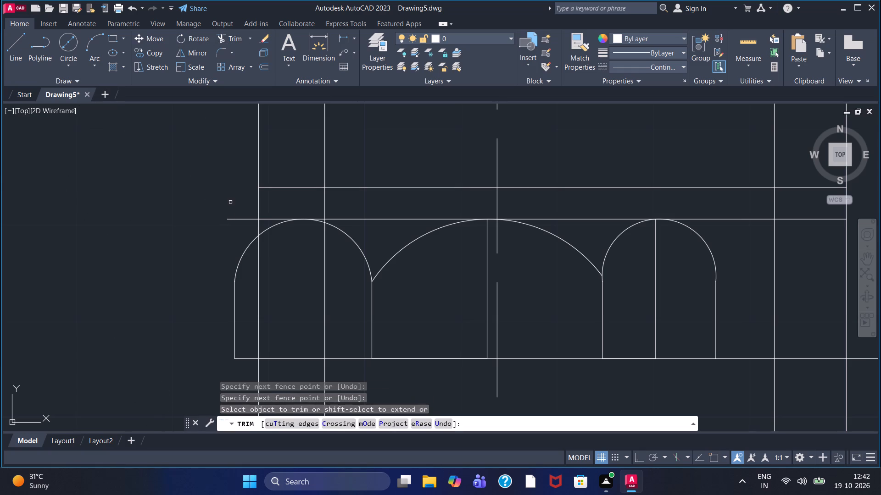
pyautogui.click(234, 219)
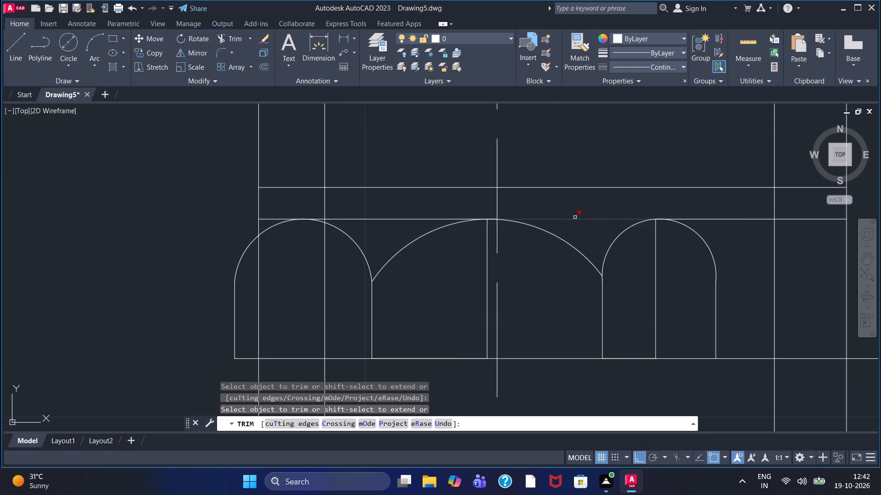
# Trim the arches' baseline where it extends past the outer rectangle's right side.
pyautogui.moveTo(535, 200); pyautogui.dragTo(199, 192, button='middle')
pyautogui.scroll(-2, 407, 186)
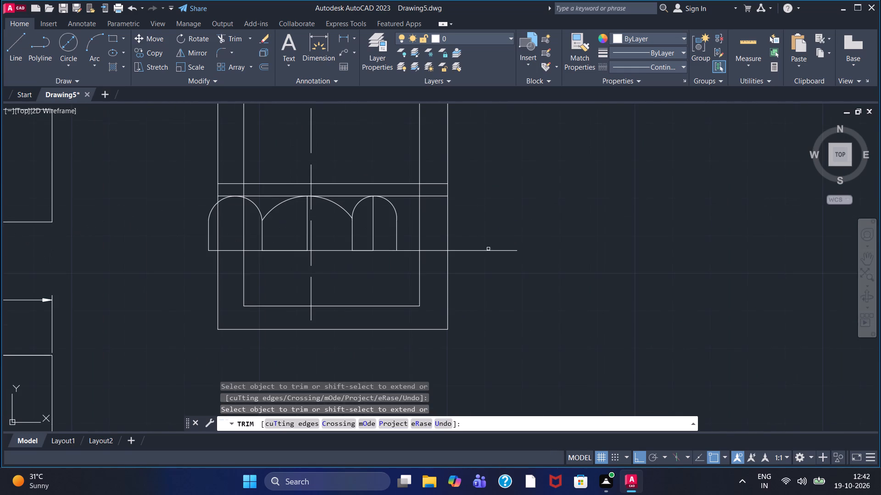
pyautogui.moveTo(495, 265); pyautogui.dragTo(499, 228)
pyautogui.scroll(-1, 487, 231)
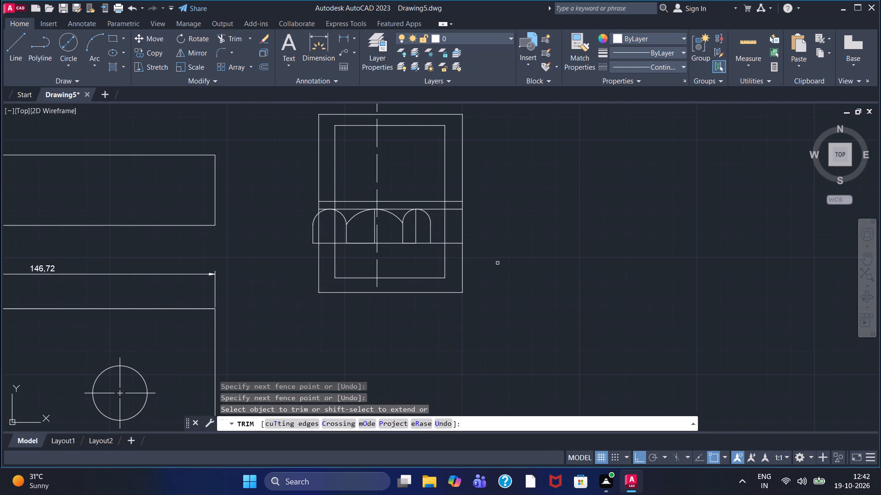
# Fillet the strip's upper-left corner with radius 5, between its top line and the outer rectangle's left side.
pyautogui.moveTo(333, 204); pyautogui.dragTo(364, 247, button='middle')
pyautogui.scroll(1, 343, 229)
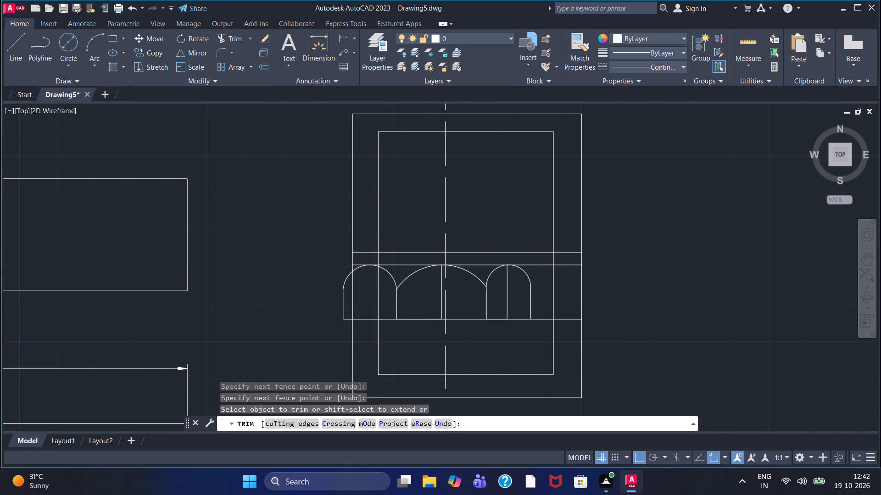
pyautogui.click(221, 50)
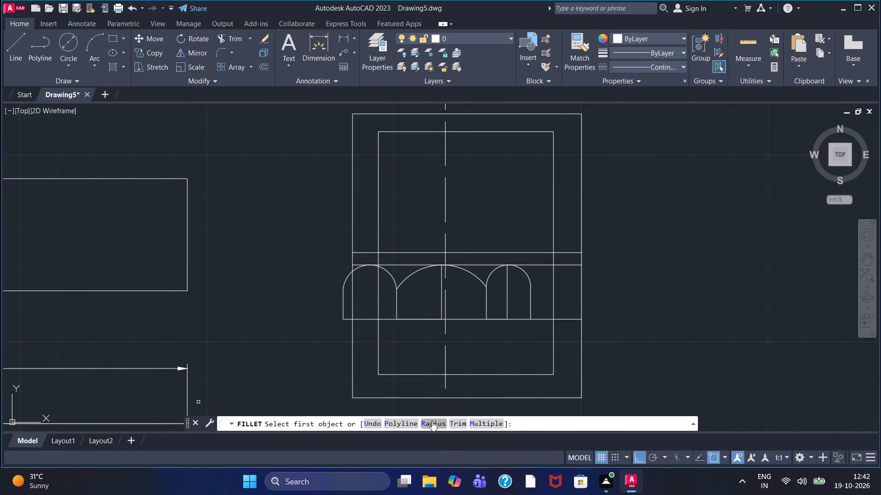
pyautogui.click(432, 423)
pyautogui.press('5')
pyautogui.press('Return')
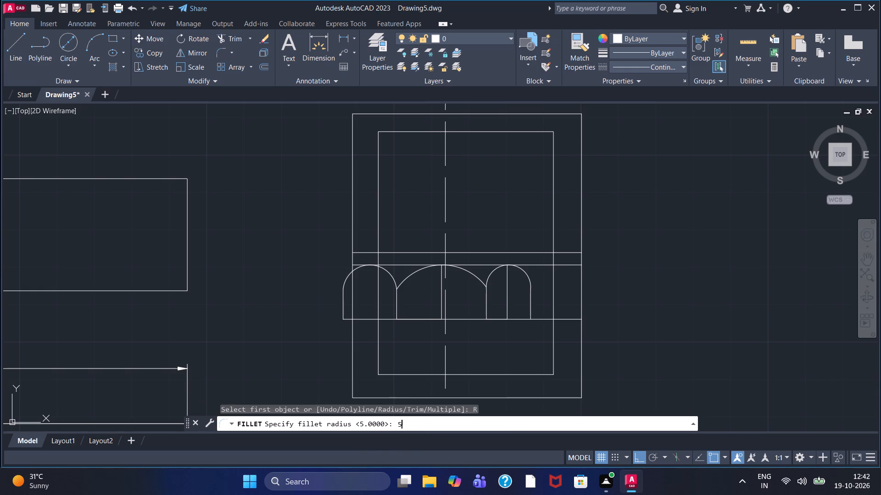
pyautogui.scroll(2, 358, 346)
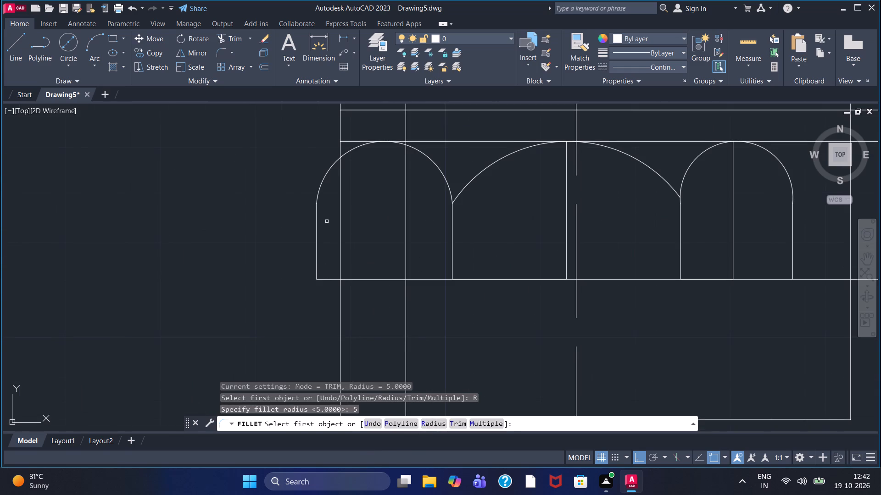
pyautogui.moveTo(268, 133); pyautogui.dragTo(234, 223, button='middle')
pyautogui.scroll(-1, 263, 146)
pyautogui.scroll(1, 234, 224)
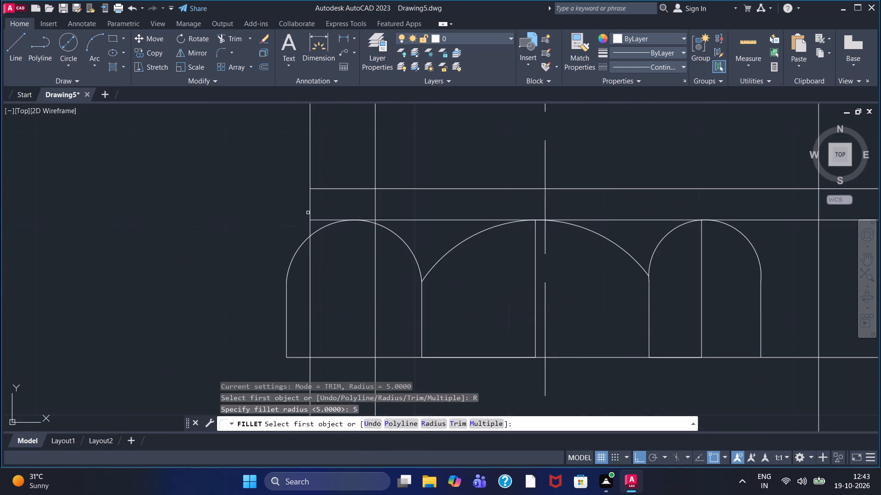
pyautogui.click(312, 208)
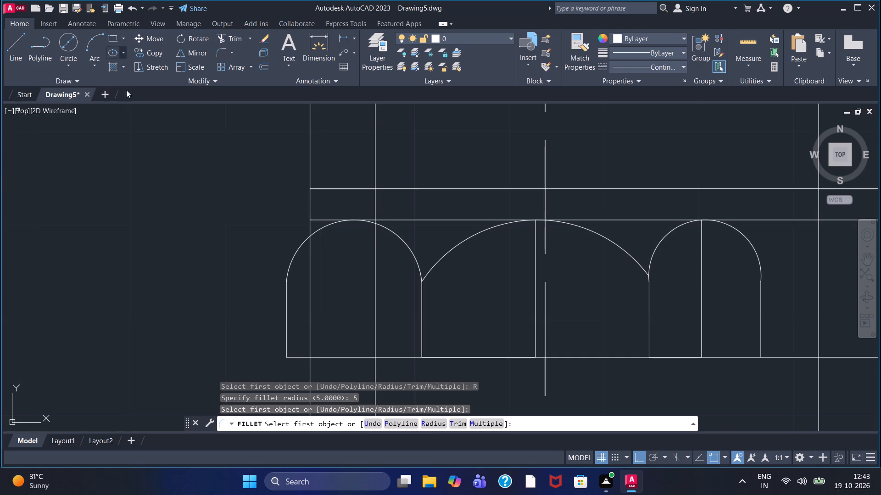
pyautogui.click(310, 207)
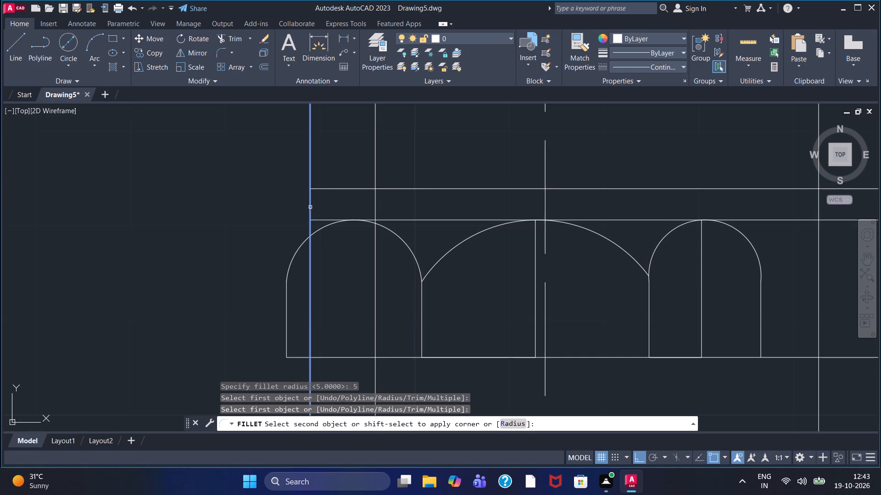
pyautogui.click(328, 187)
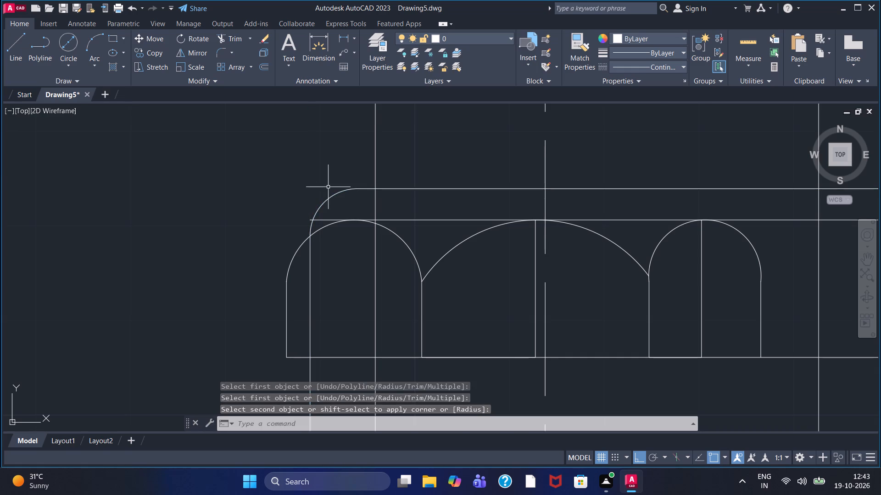
# Fillet the strip's upper-right corner with the same radius 5, between its top line and the outer rectangle's right side.
pyautogui.scroll(-1, 394, 190)
pyautogui.moveTo(413, 174); pyautogui.dragTo(238, 171, button='middle')
pyautogui.rightClick(401, 199)
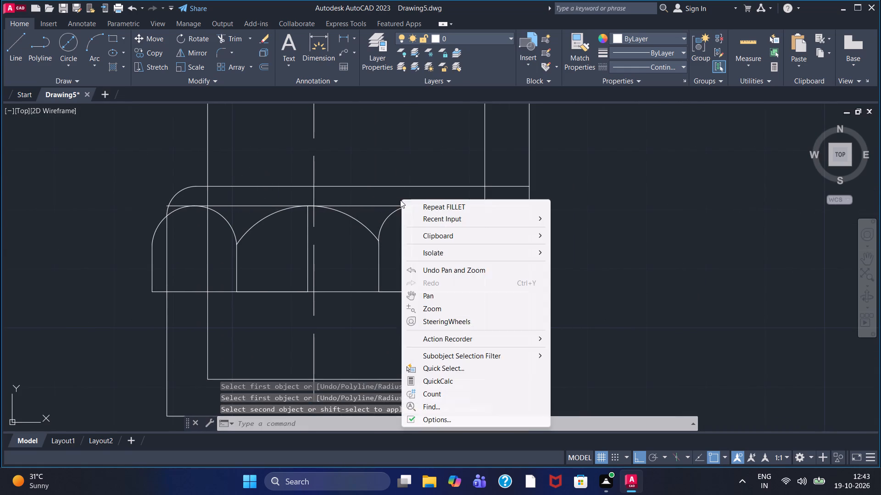
pyautogui.click(425, 206)
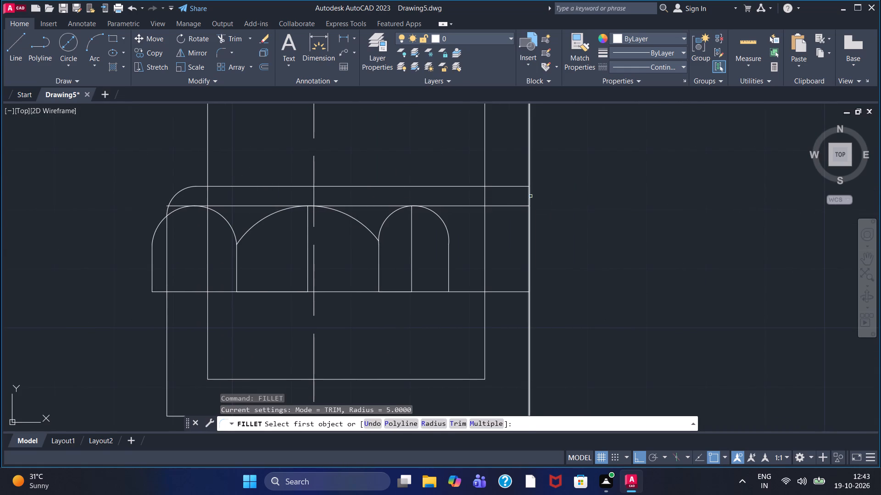
pyautogui.click(530, 196)
pyautogui.click(518, 188)
pyautogui.scroll(-1, 518, 188)
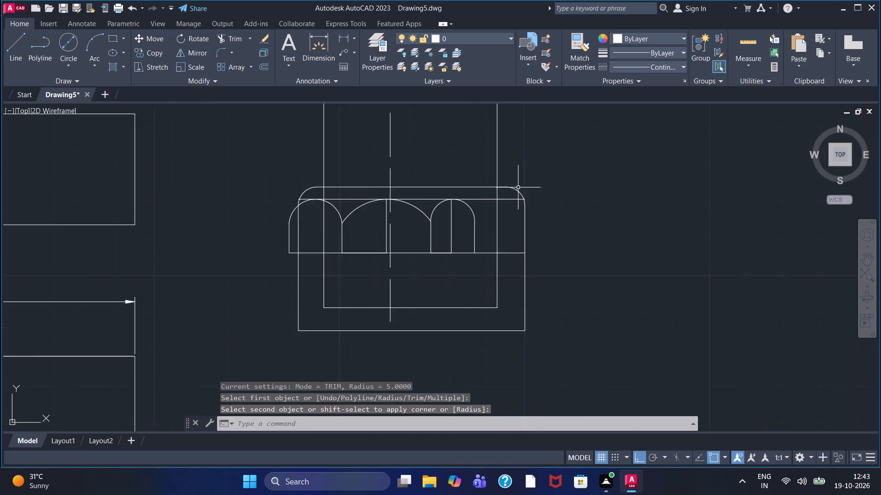
# Draw a vertical line from the outer rectangle's top-left corner down to the strip's left fillet.
pyautogui.scroll(-1, 518, 187)
pyautogui.scroll(1, 511, 164)
pyautogui.scroll(-2, 511, 164)
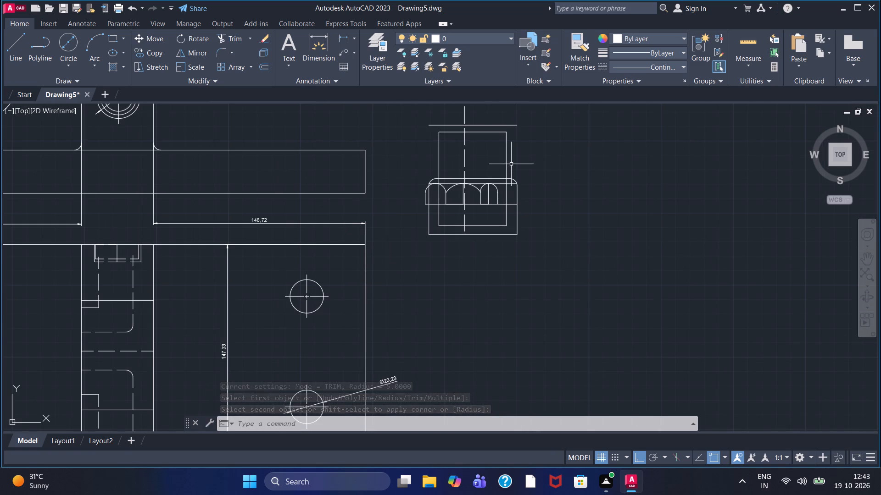
pyautogui.click(6, 42)
pyautogui.click(424, 126)
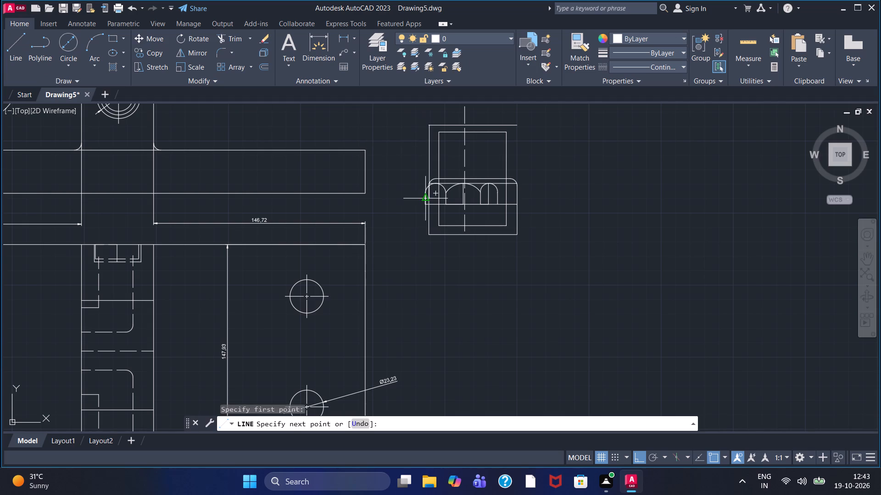
pyautogui.click(431, 189)
pyautogui.rightClick(428, 184)
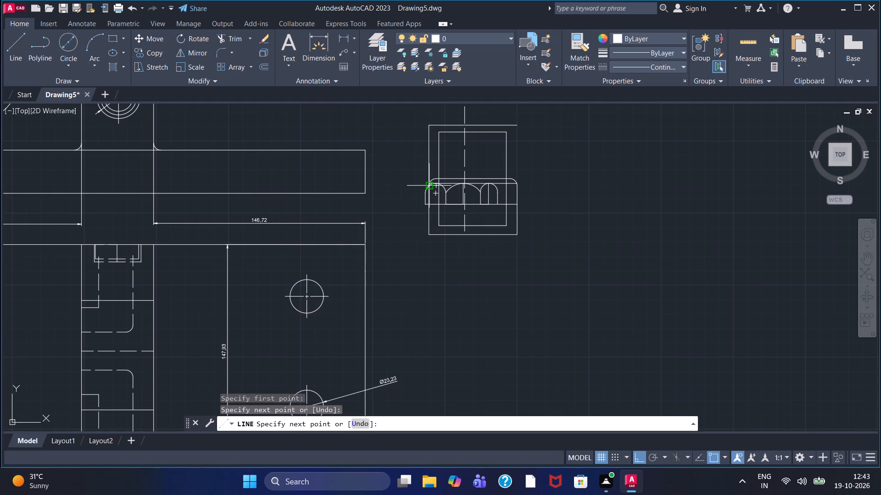
pyautogui.click(441, 191)
# Draw a vertical line from the outer rectangle's top-right corner down to the strip's right fillet.
pyautogui.click(8, 46)
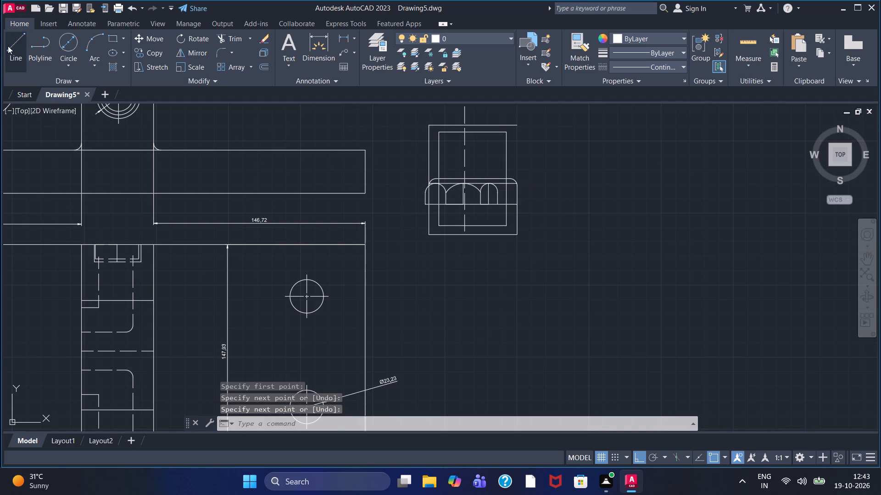
pyautogui.click(520, 126)
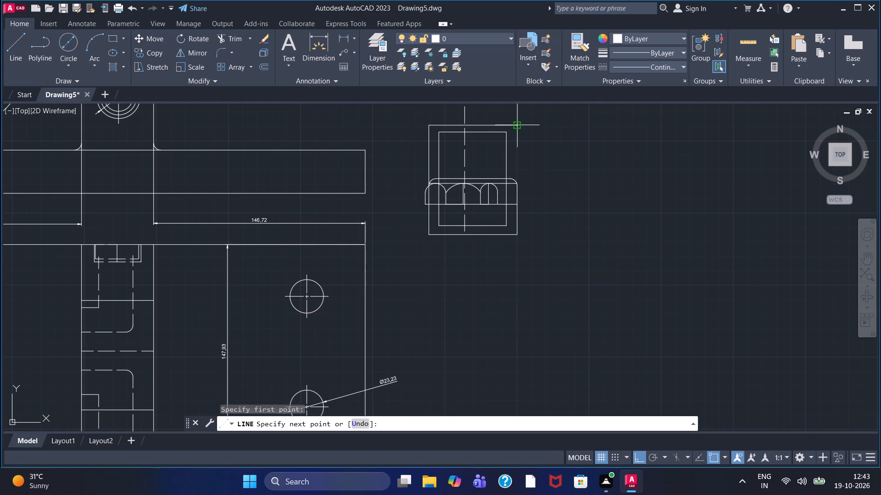
pyautogui.doubleClick(521, 186)
pyautogui.moveTo(521, 186); pyautogui.dragTo(526, 185, button='right')
pyautogui.click(542, 191)
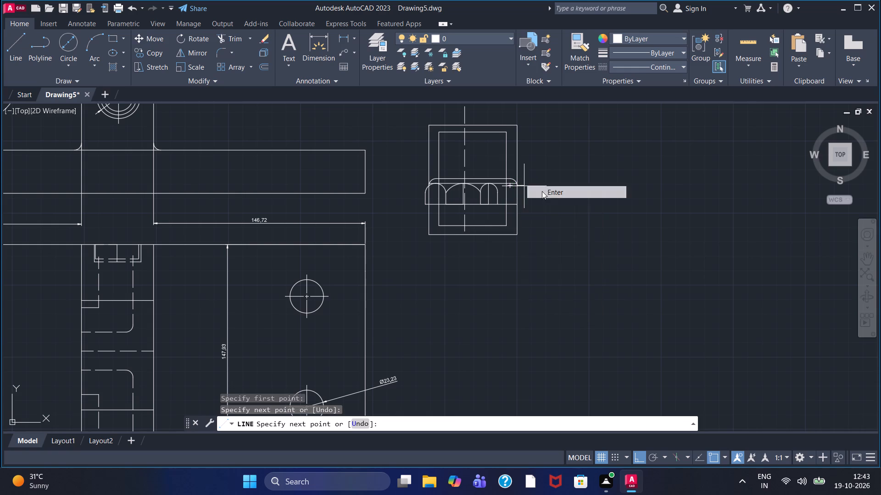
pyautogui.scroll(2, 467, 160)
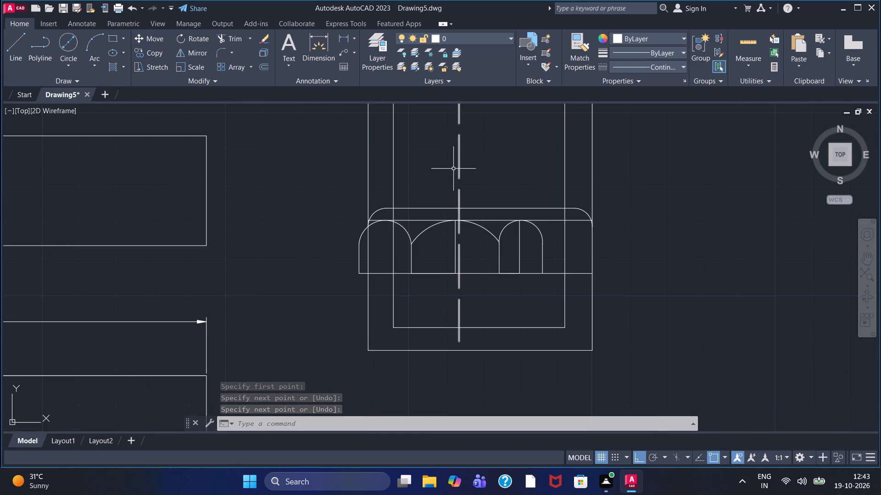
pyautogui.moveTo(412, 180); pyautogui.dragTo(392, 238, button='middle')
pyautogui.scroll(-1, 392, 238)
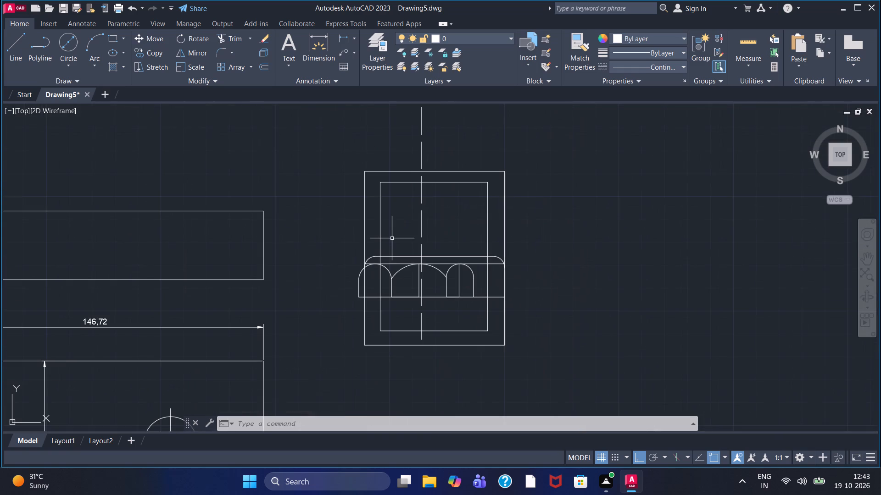
# Using the dashed ACAD_ISO02W100 linetype, draw a vertical line up from the middle arch's left end, continuing about 29 horizontally across the centerline.
pyautogui.click(669, 66)
pyautogui.click(663, 109)
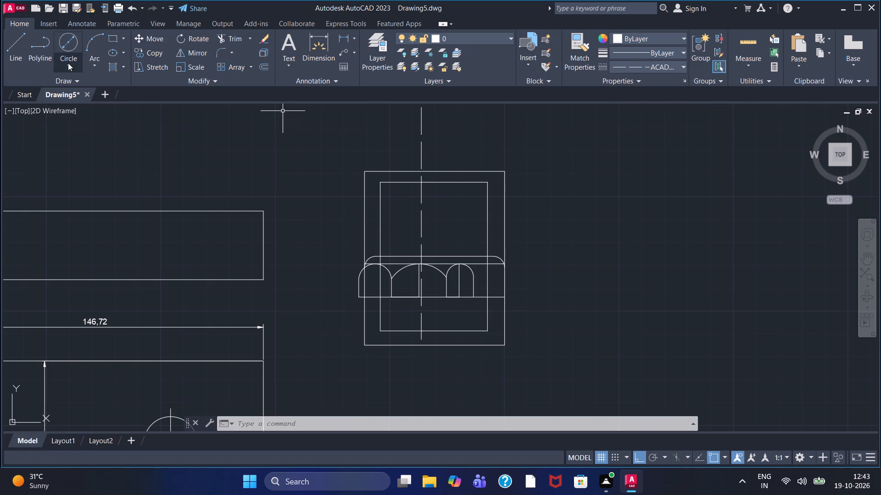
pyautogui.click(1, 53)
pyautogui.click(10, 50)
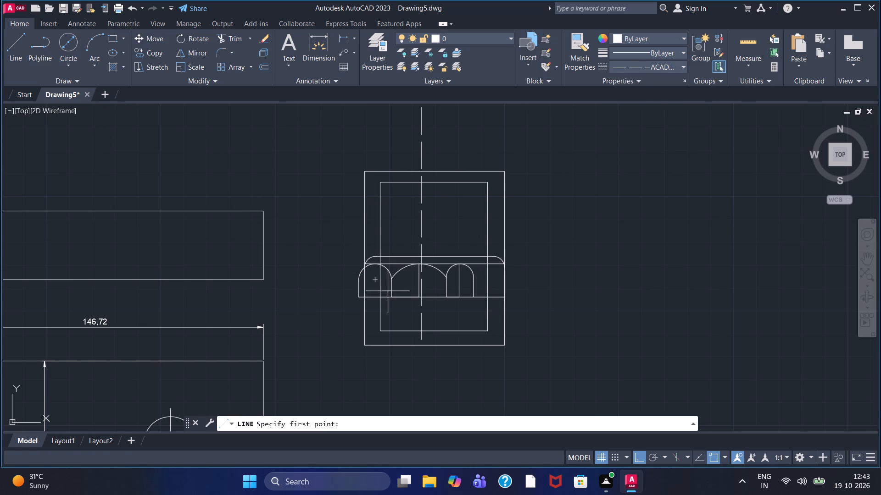
pyautogui.click(395, 277)
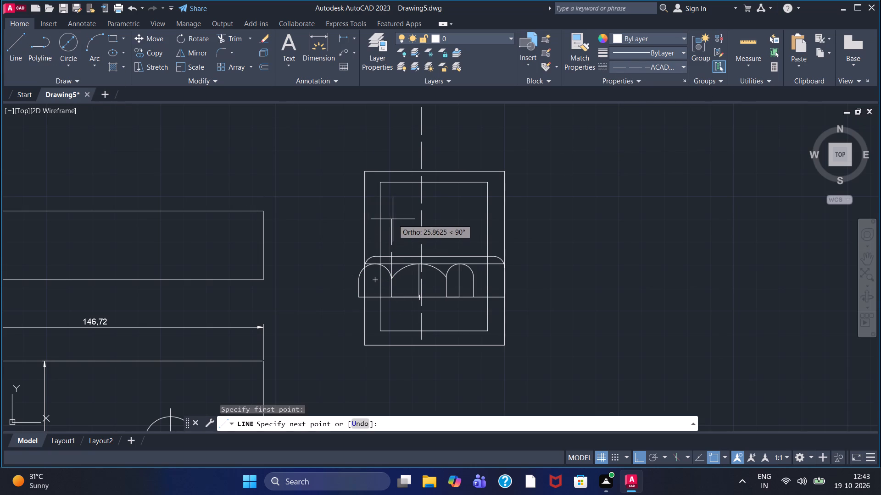
pyautogui.click(395, 212)
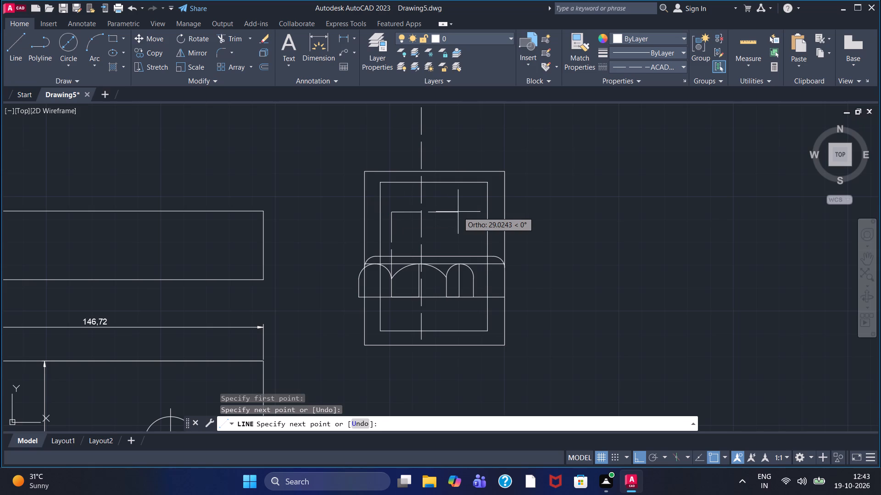
pyautogui.click(458, 212)
pyautogui.rightClick(458, 212)
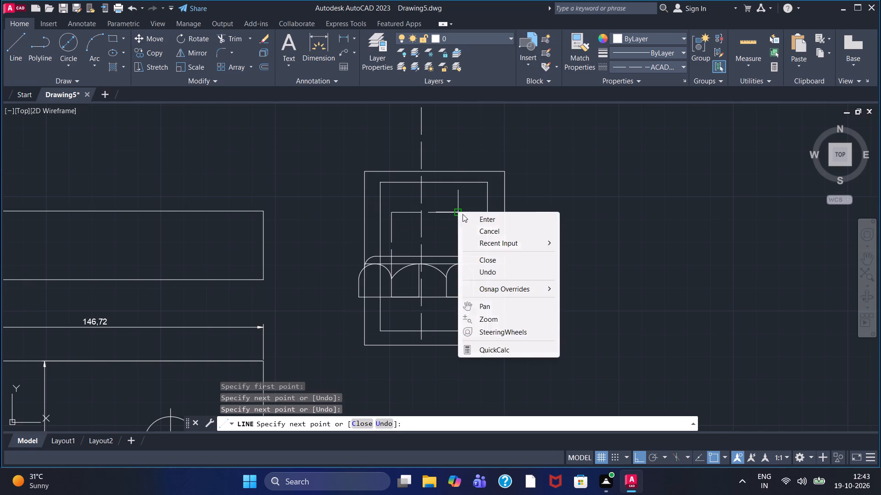
pyautogui.click(463, 214)
# Draw a dashed vertical line about 34.5 long from the middle arch's right end up past the horizontal dashed line.
pyautogui.click(12, 55)
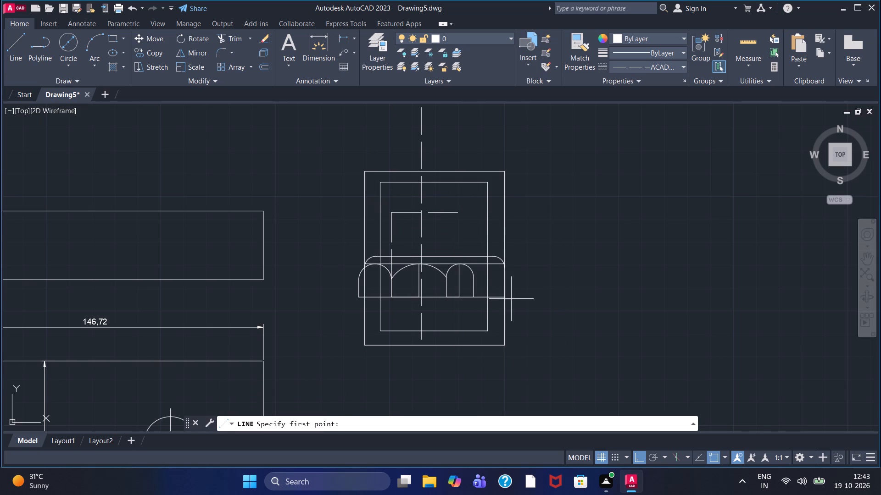
pyautogui.click(452, 275)
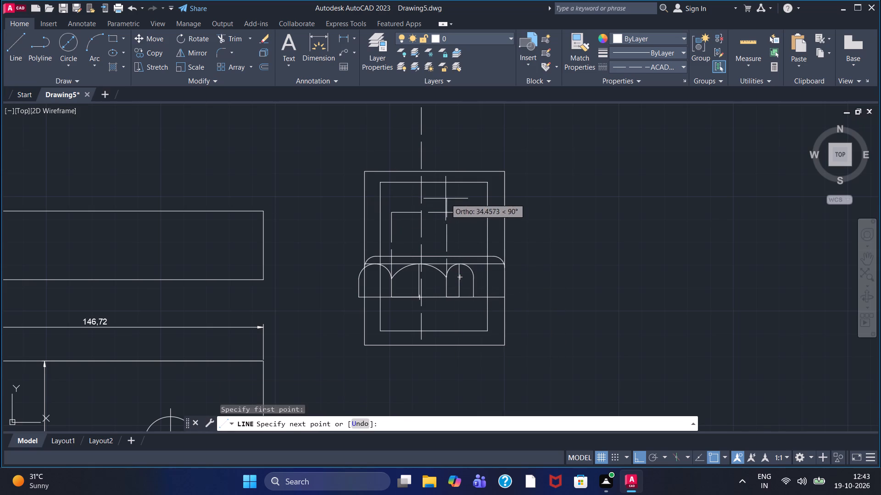
pyautogui.click(446, 198)
pyautogui.rightClick(446, 198)
pyautogui.click(457, 206)
# Trim the overhanging ends of the dashed vertical and horizontal lines at their upper-right crossing.
pyautogui.moveTo(457, 206); pyautogui.dragTo(458, 221, button='middle')
pyautogui.scroll(1, 456, 220)
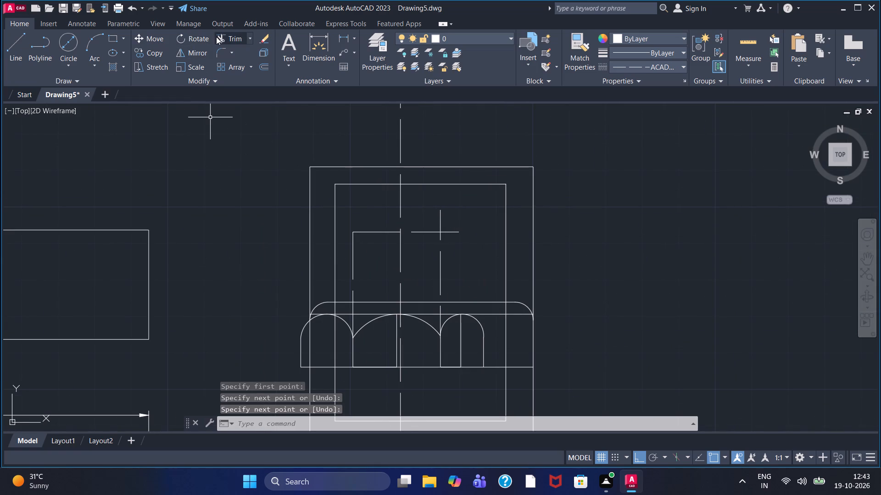
pyautogui.click(216, 37)
pyautogui.click(439, 218)
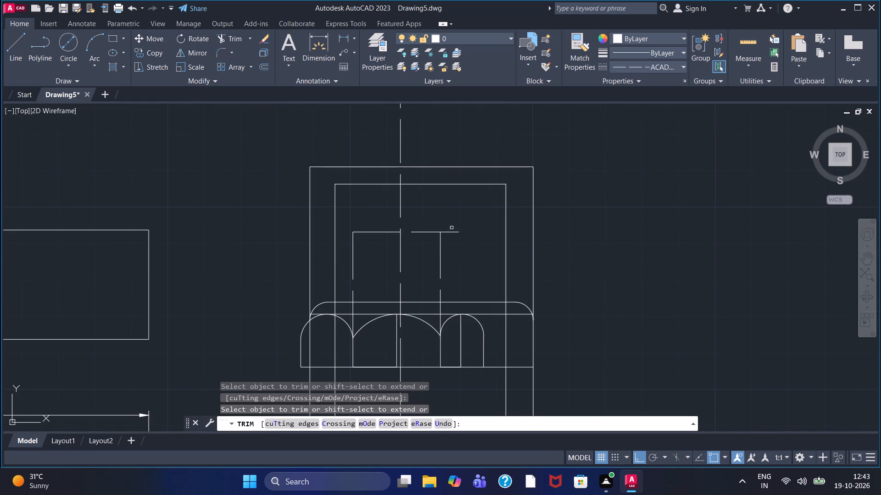
pyautogui.click(453, 233)
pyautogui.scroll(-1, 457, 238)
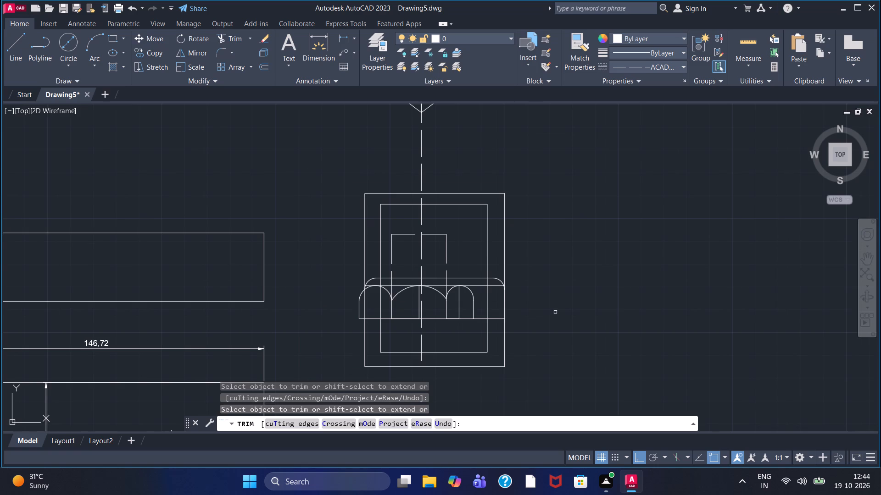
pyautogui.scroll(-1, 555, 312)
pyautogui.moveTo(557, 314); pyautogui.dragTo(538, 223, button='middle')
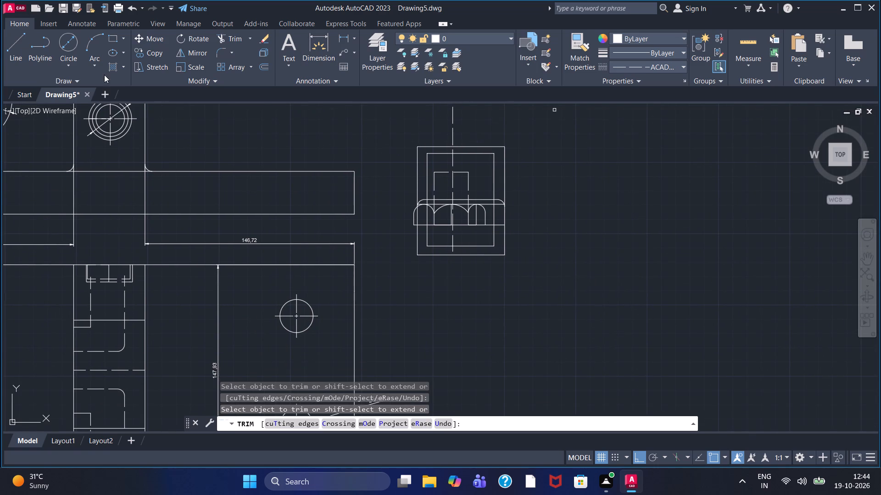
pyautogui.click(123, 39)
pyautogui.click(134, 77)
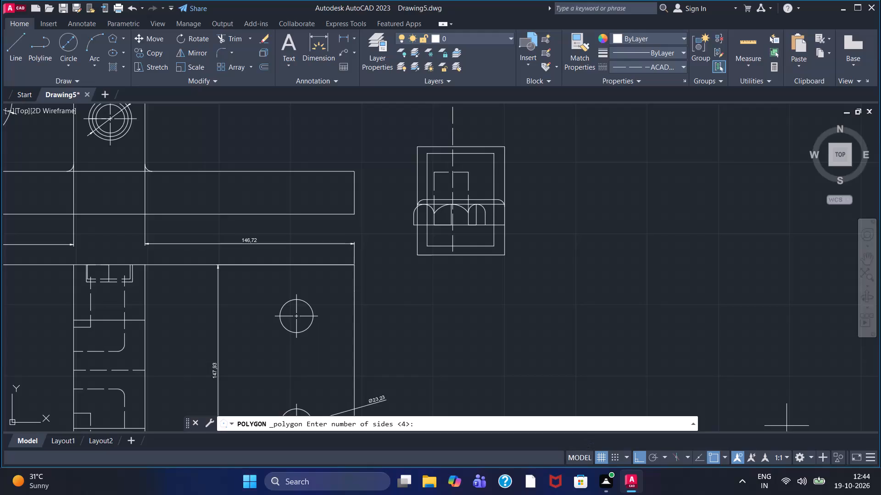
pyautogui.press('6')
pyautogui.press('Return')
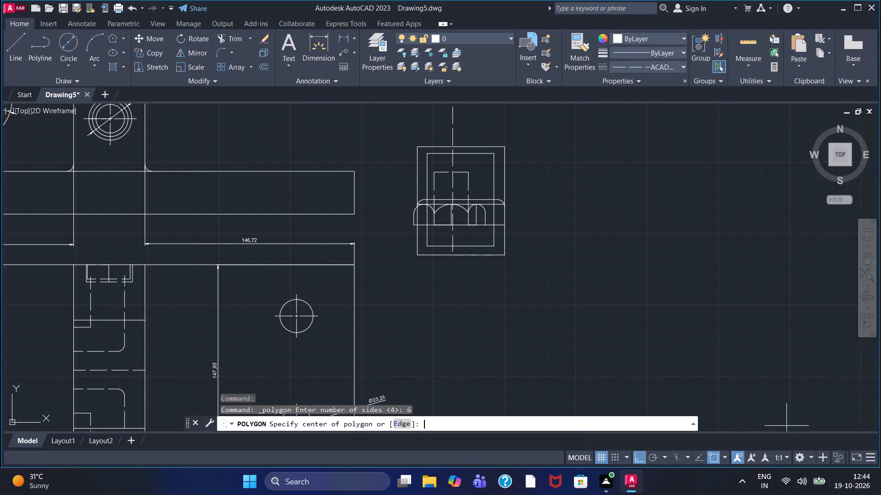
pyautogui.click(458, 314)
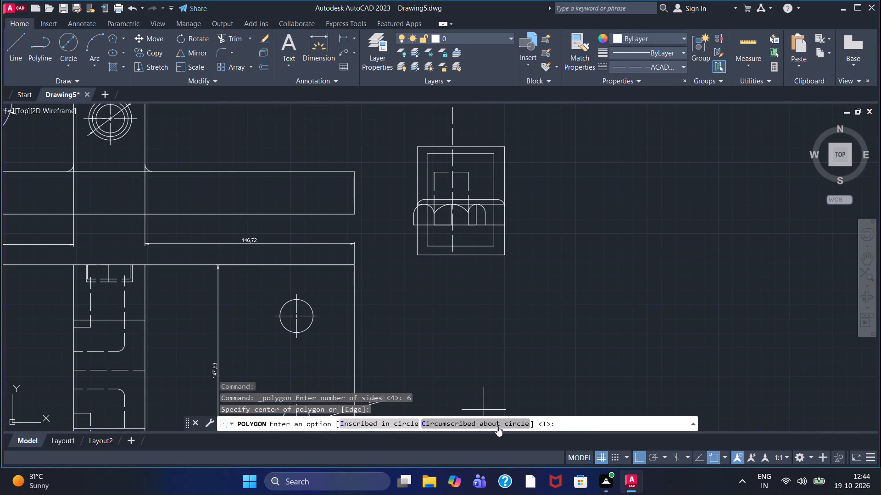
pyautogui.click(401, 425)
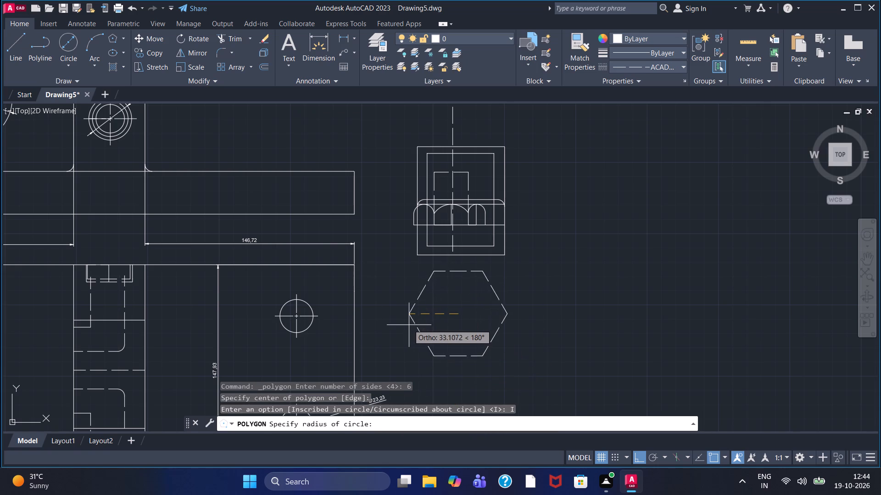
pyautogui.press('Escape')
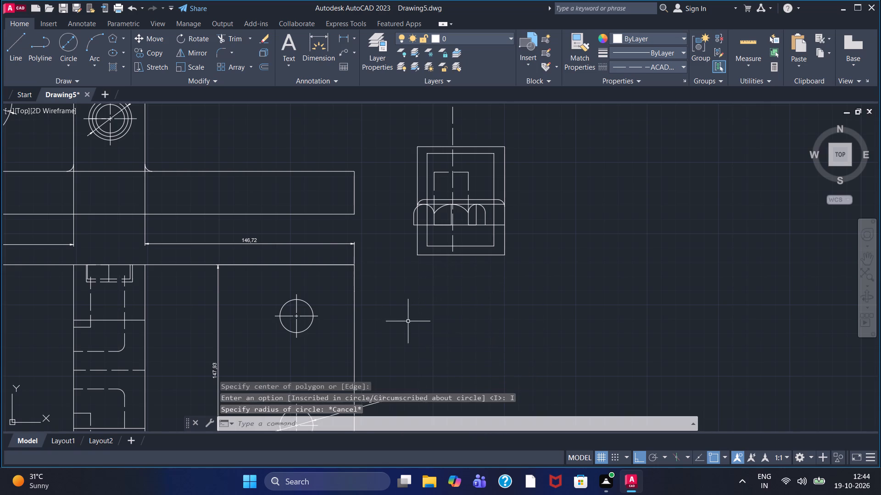
# Using the Continuous linetype, draw a 6-sided polygon inscribed in a circle of radius about 39 below the rectangular view.
pyautogui.click(654, 65)
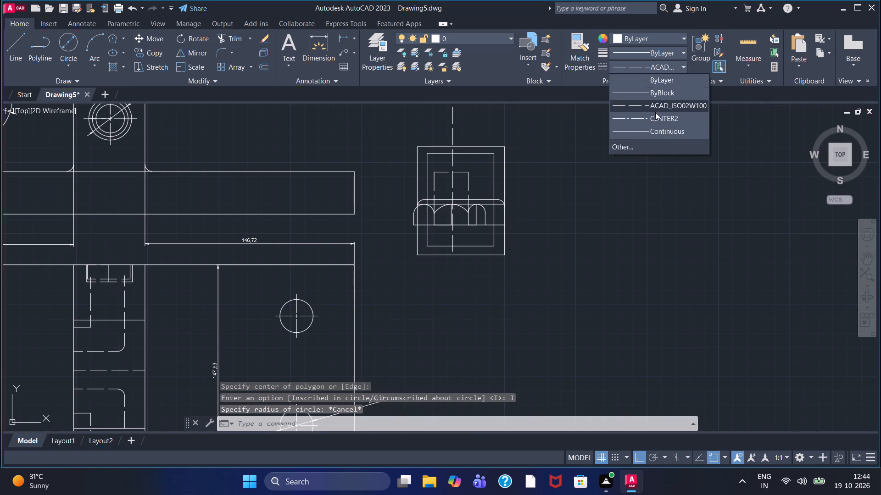
pyautogui.click(658, 134)
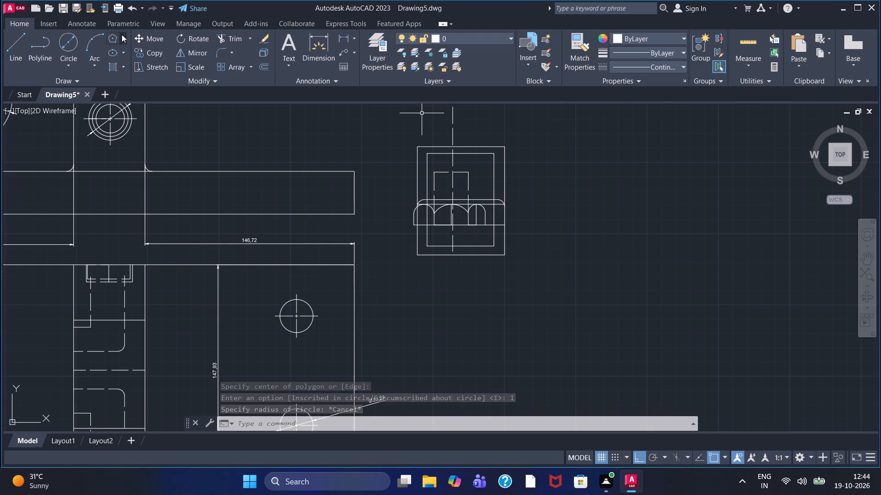
pyautogui.click(111, 41)
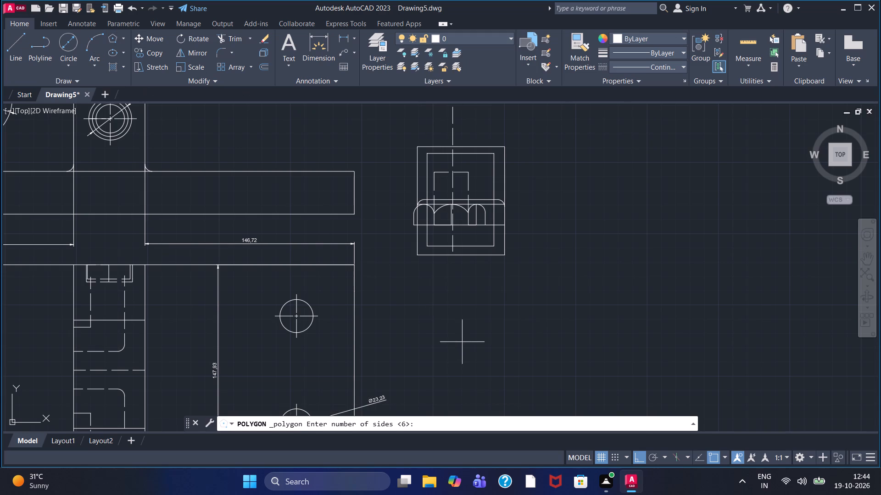
pyautogui.press('6')
pyautogui.press('Return')
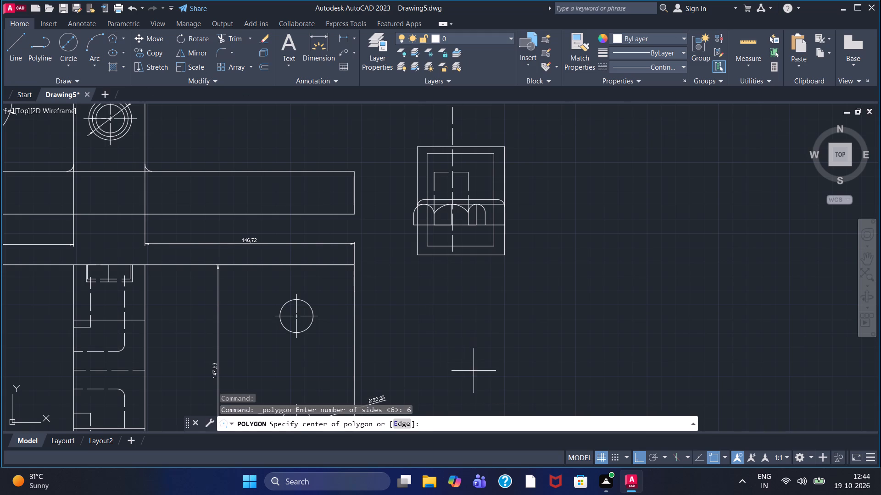
pyautogui.click(452, 328)
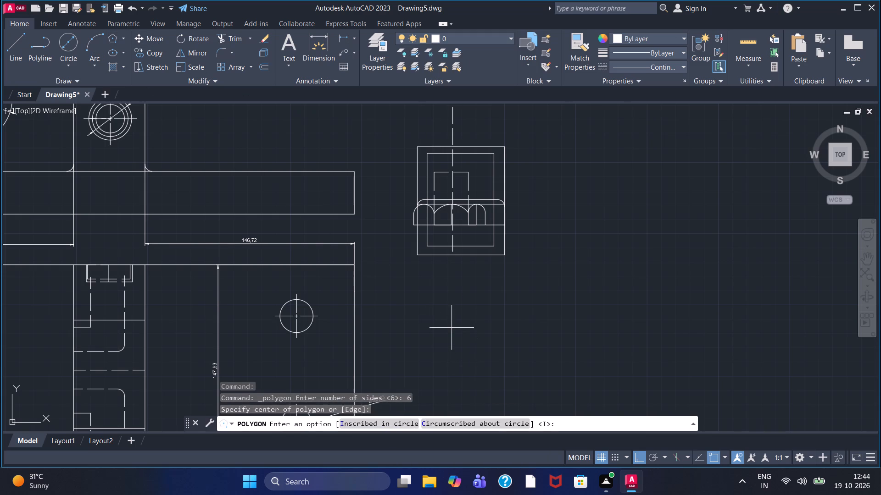
pyautogui.doubleClick(394, 422)
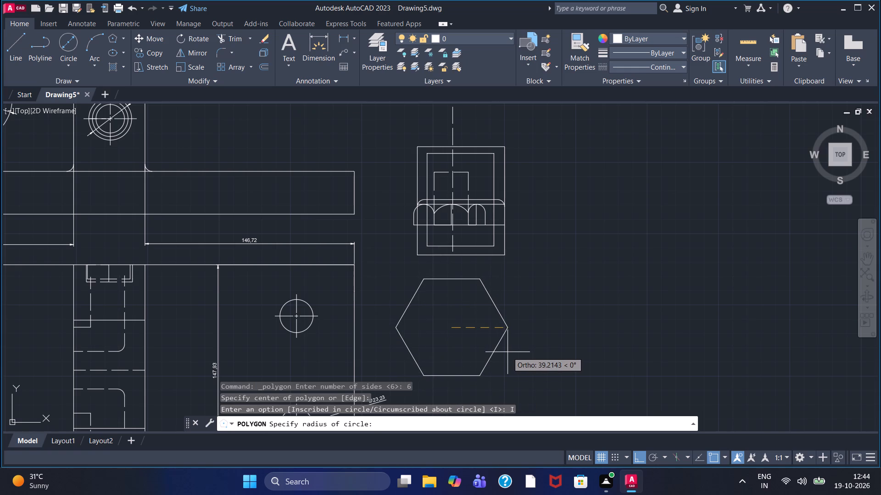
pyautogui.click(507, 352)
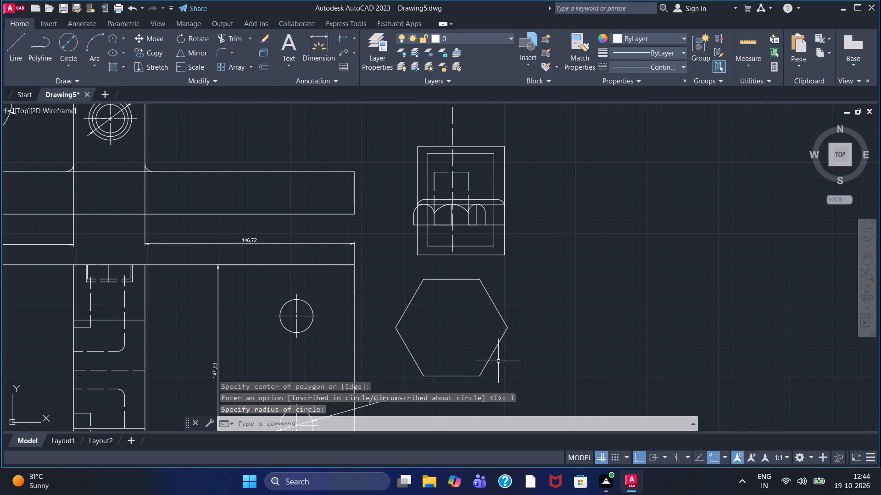
# Draw a horizontal line from the hexagon's left vertex to just past its center.
pyautogui.click(68, 40)
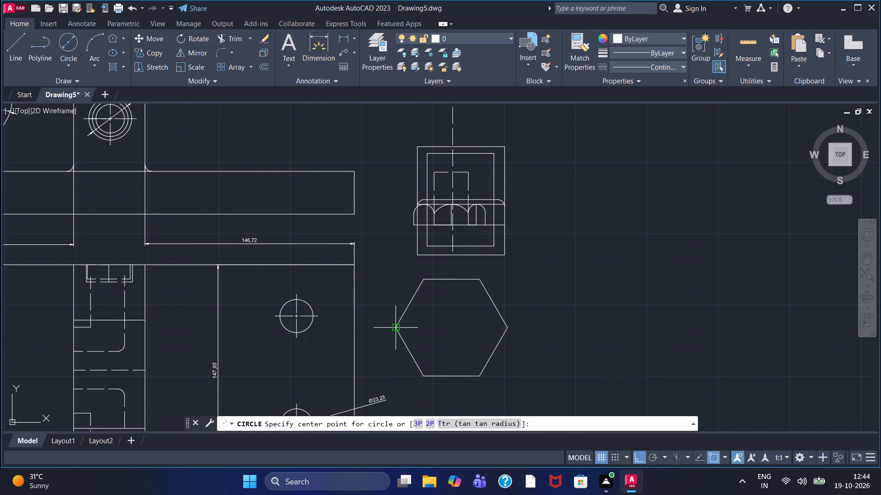
pyautogui.click(15, 52)
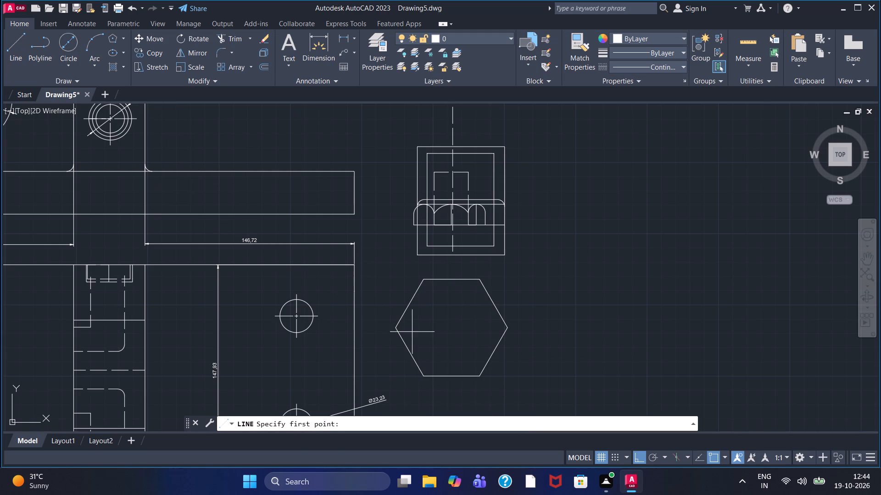
pyautogui.click(399, 328)
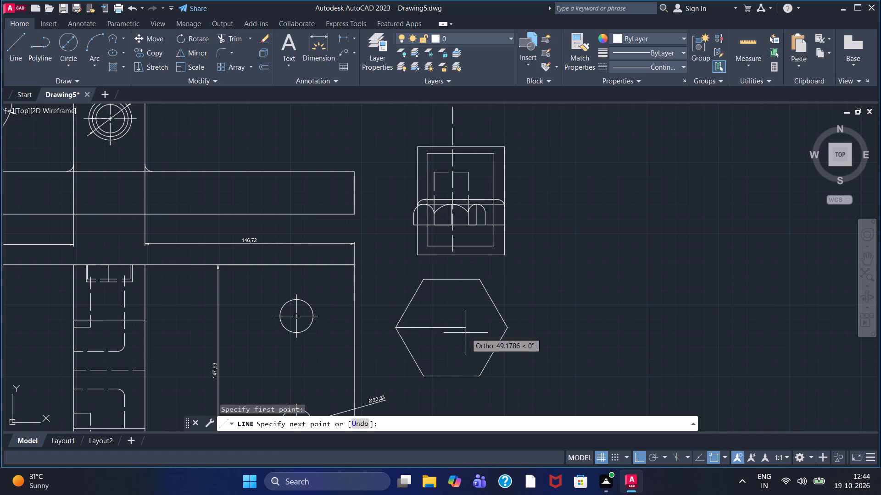
pyautogui.click(473, 335)
pyautogui.rightClick(473, 335)
pyautogui.click(513, 208)
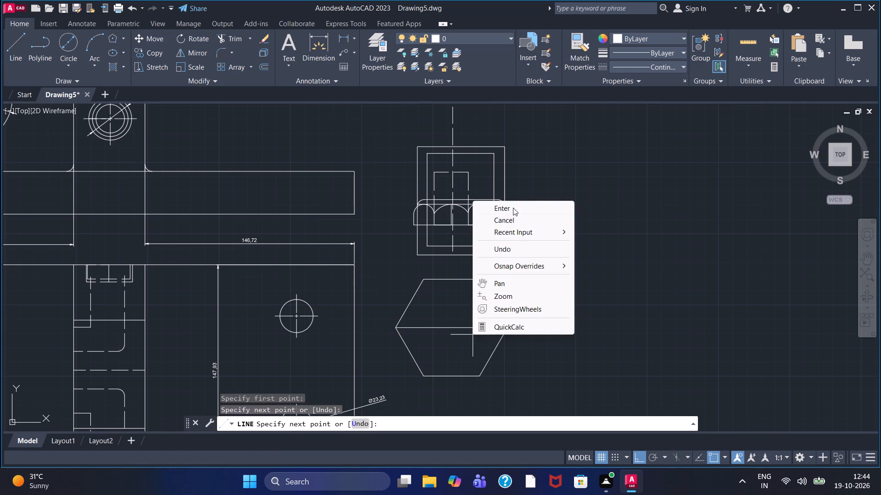
# Draw a vertical line from the midpoint of the hexagon's top side down past the horizontal line.
pyautogui.click(16, 51)
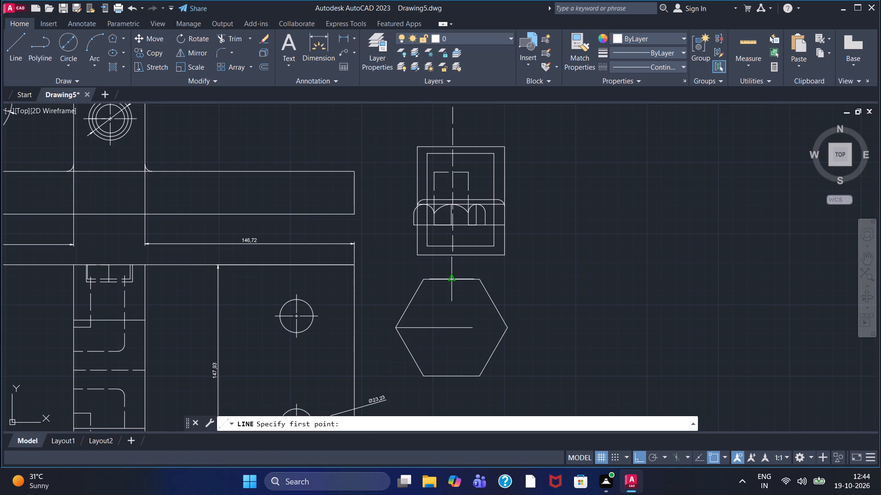
pyautogui.click(451, 276)
pyautogui.click(448, 346)
pyautogui.rightClick(448, 346)
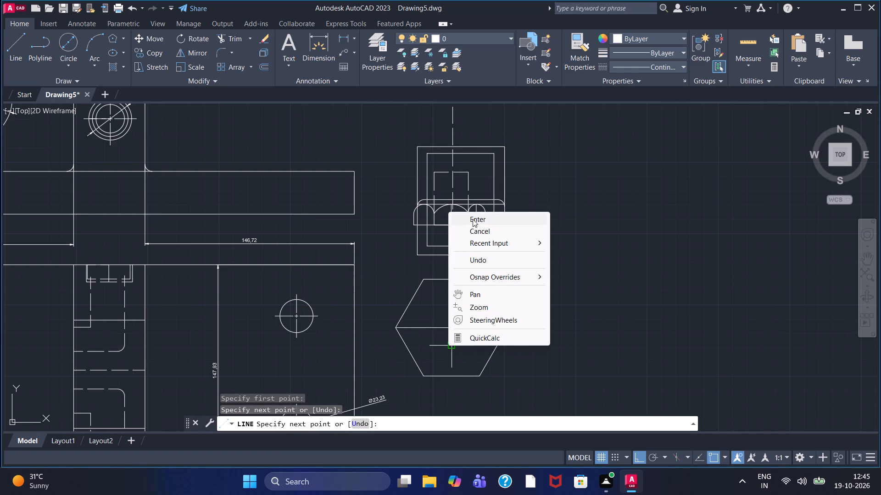
pyautogui.click(473, 219)
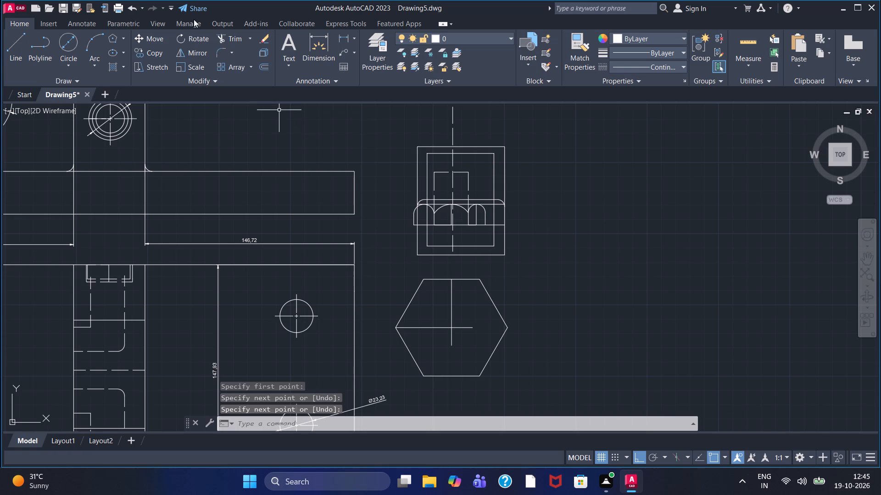
# Trim both construction lines past their crossing at the hexagon's center, and remove the remaining horizontal segment.
pyautogui.click(226, 40)
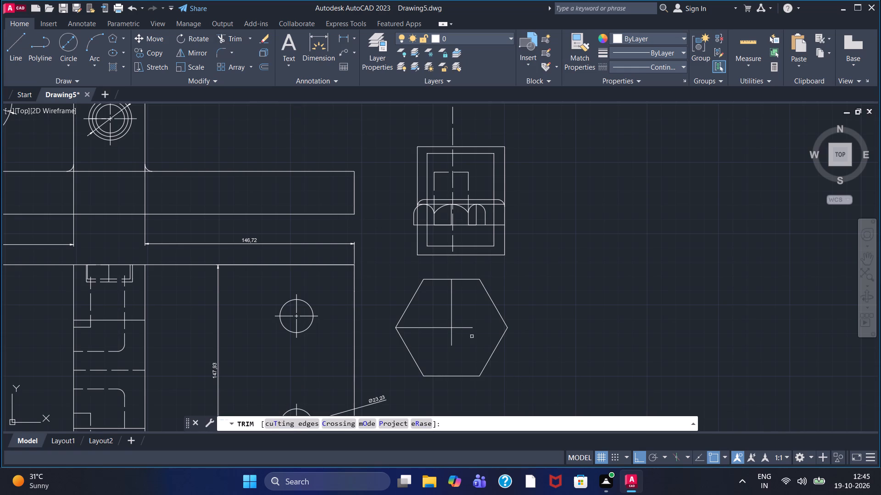
pyautogui.click(466, 327)
pyautogui.click(451, 338)
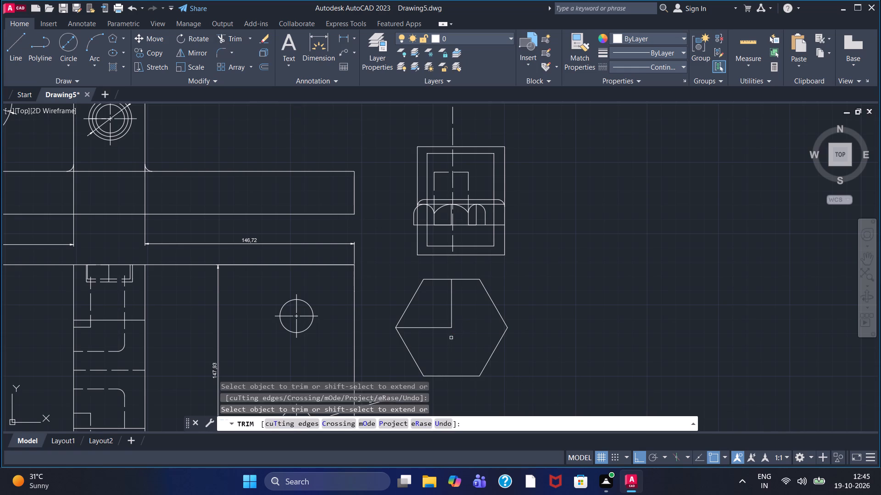
pyautogui.click(443, 329)
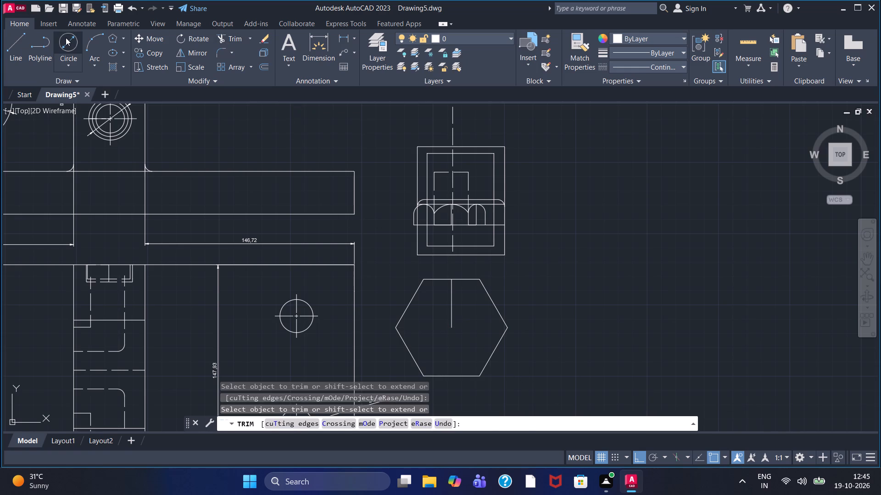
# Draw a circle of diameter about 40 centered on the hexagon's center.
pyautogui.doubleClick(66, 37)
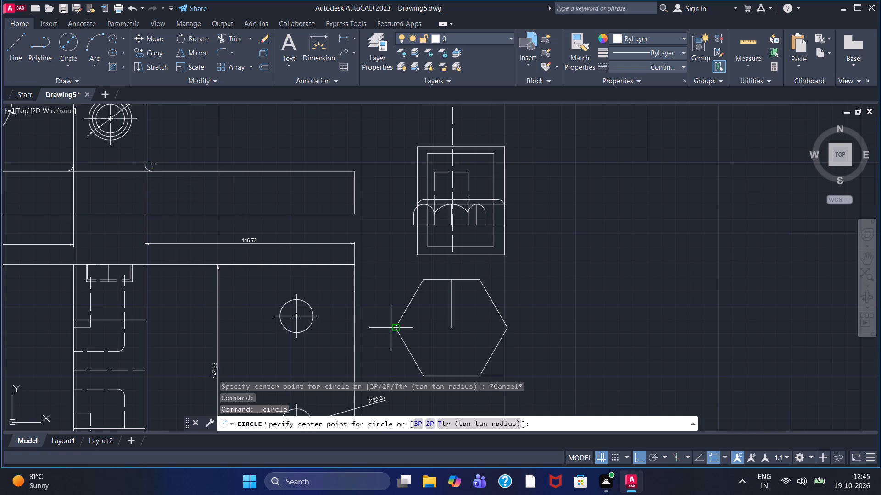
pyautogui.click(453, 328)
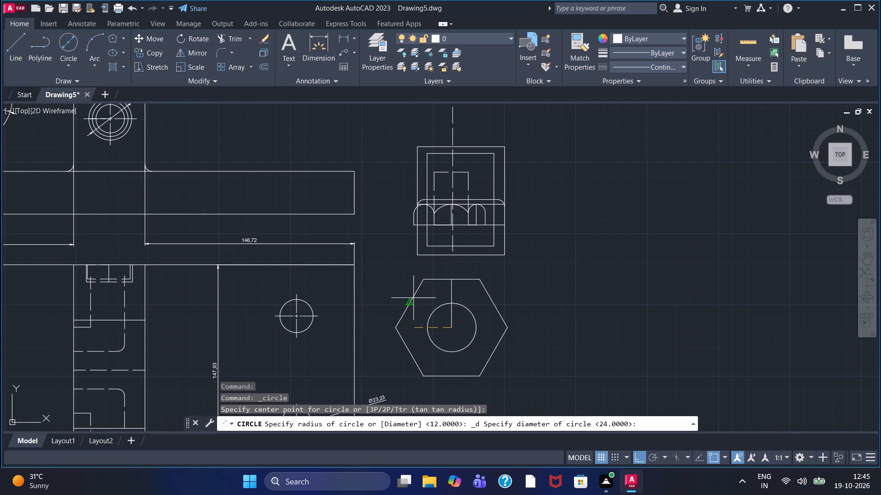
pyautogui.doubleClick(497, 385)
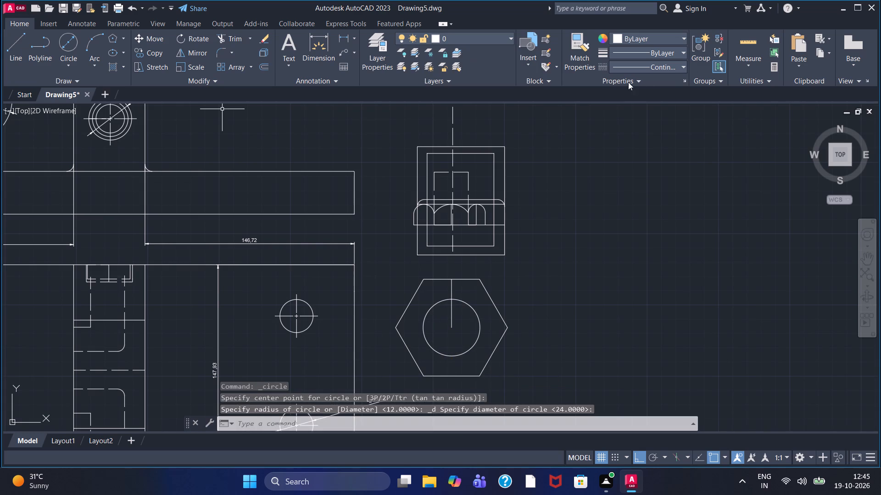
# Set the current linetype to ACAD_ISO02W100.
pyautogui.click(641, 66)
pyautogui.click(656, 107)
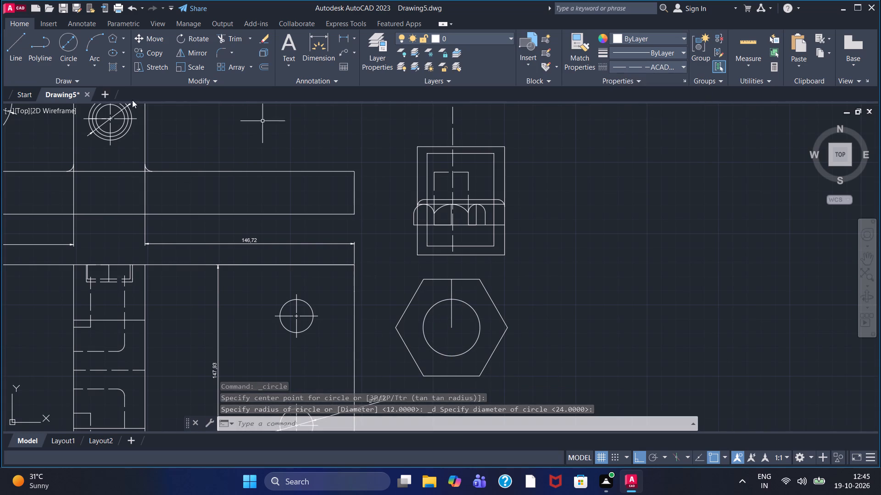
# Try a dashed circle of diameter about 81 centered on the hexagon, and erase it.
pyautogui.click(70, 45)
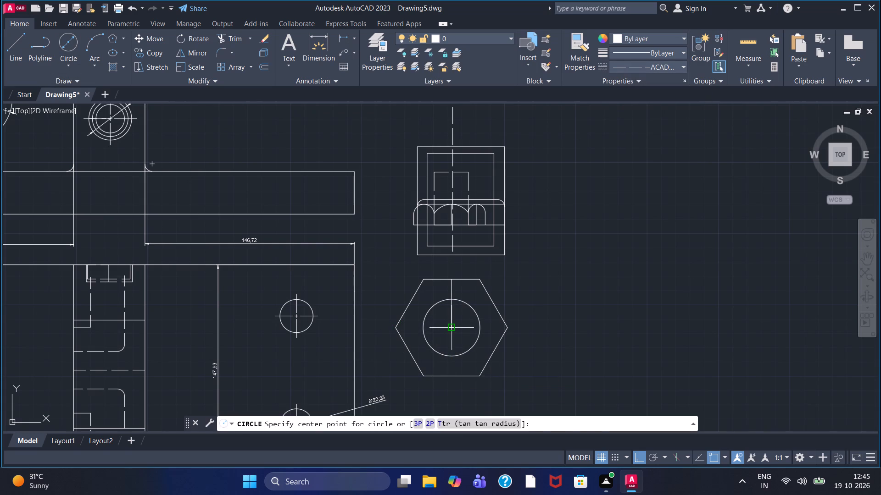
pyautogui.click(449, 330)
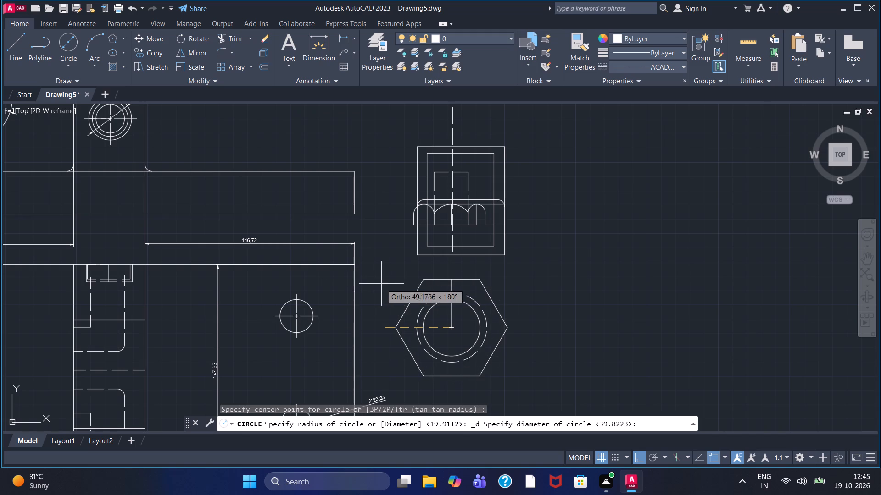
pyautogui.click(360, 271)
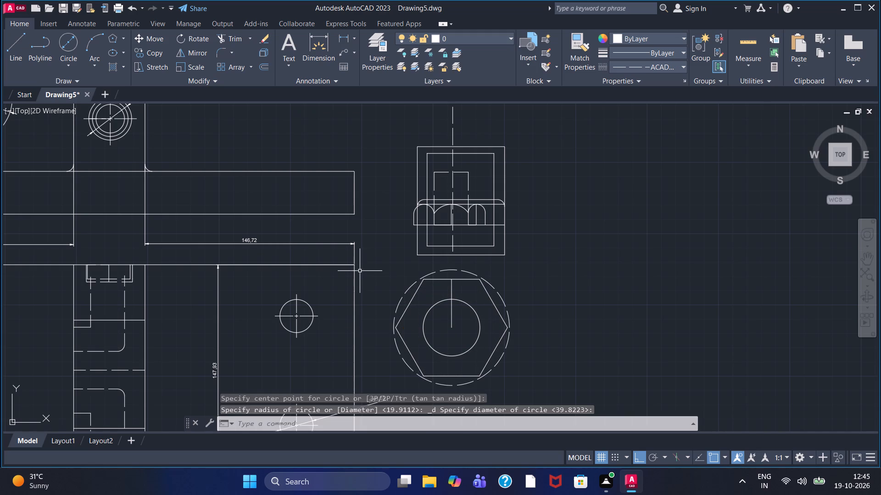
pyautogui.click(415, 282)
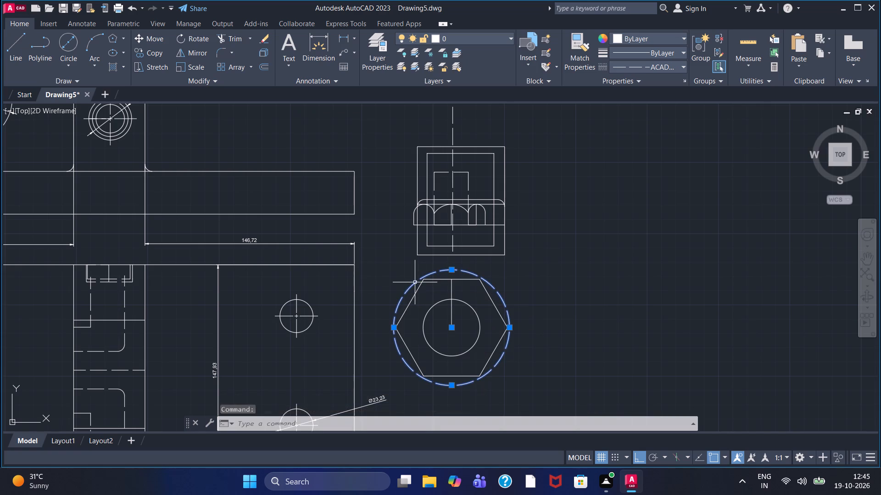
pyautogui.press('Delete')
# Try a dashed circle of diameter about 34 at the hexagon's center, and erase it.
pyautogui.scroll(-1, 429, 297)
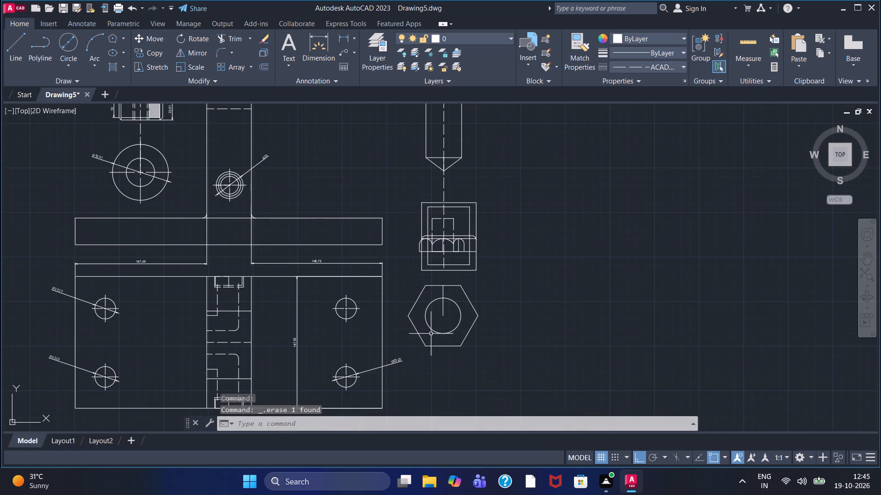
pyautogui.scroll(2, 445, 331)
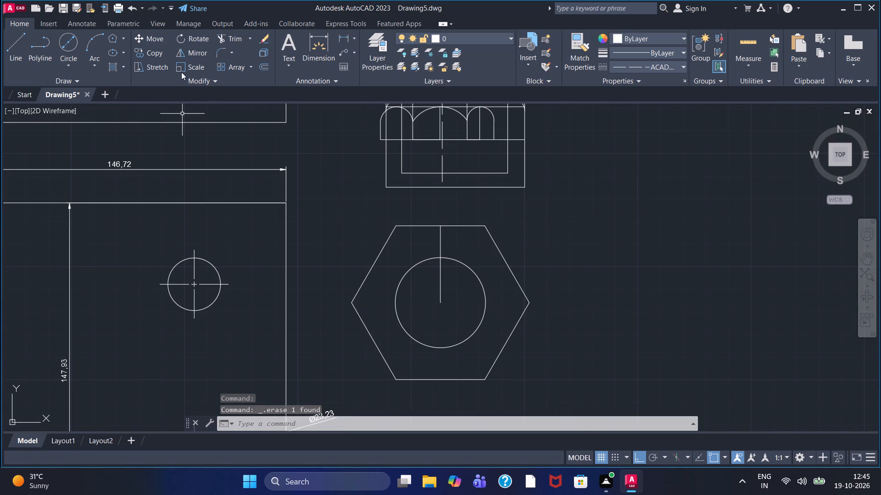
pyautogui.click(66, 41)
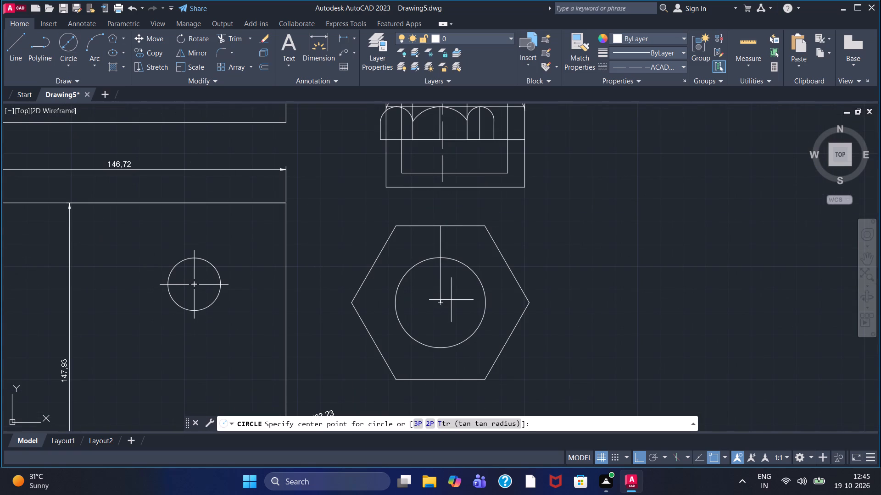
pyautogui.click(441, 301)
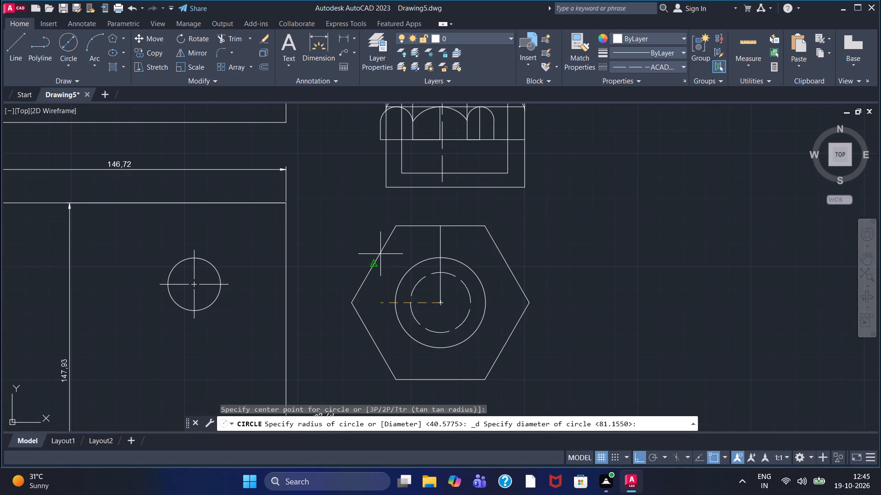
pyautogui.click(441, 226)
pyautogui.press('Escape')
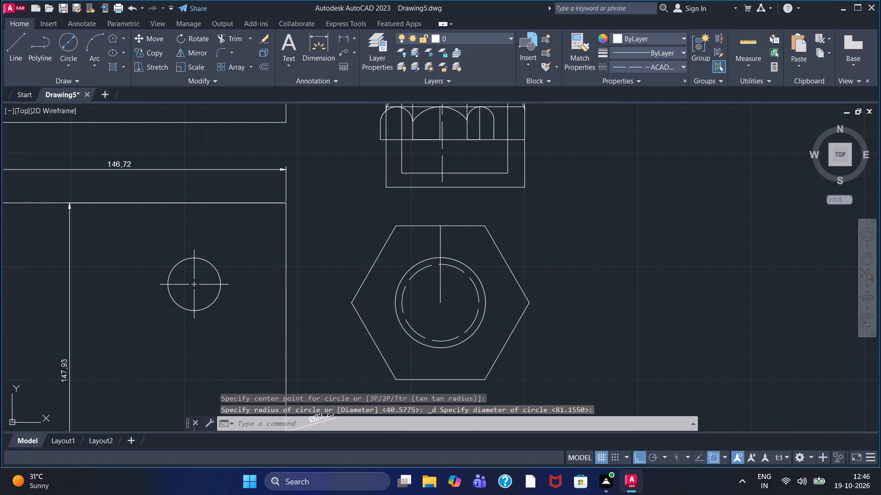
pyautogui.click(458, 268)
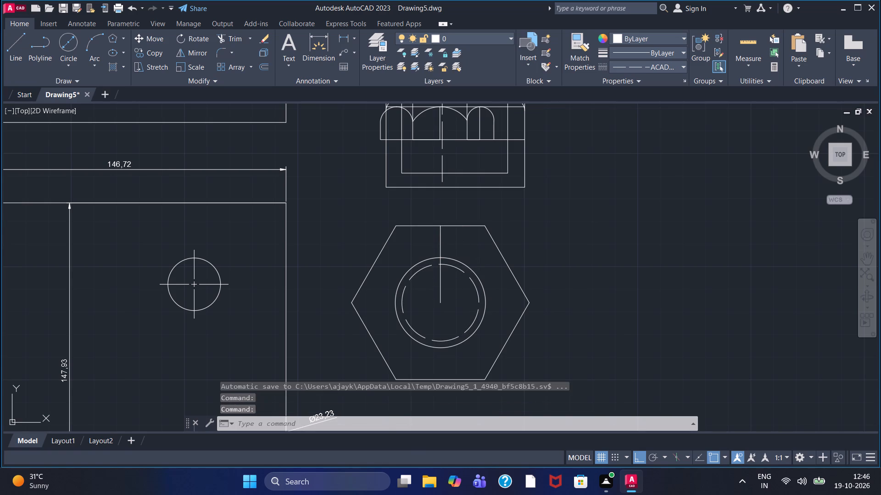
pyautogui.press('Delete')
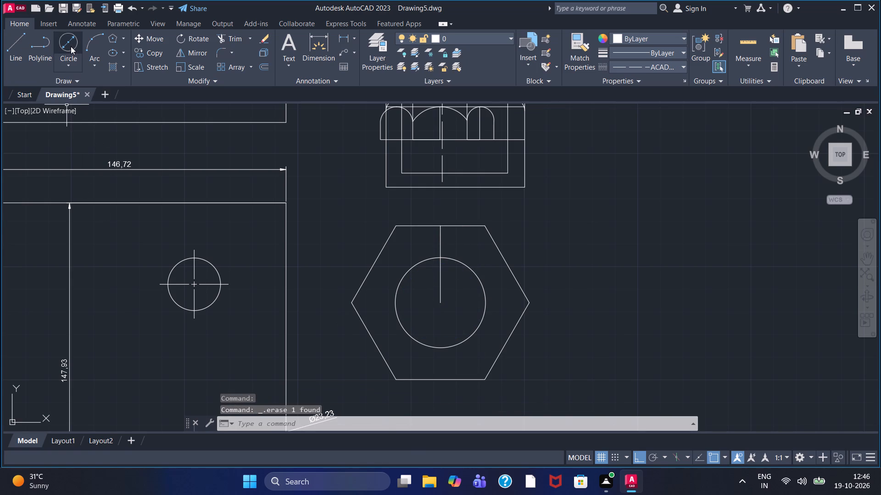
# Draw a dashed circle centered in the hexagon, sized to fall just short of the hexagon's top and bottom sides.
pyautogui.click(71, 46)
pyautogui.scroll(1, 439, 303)
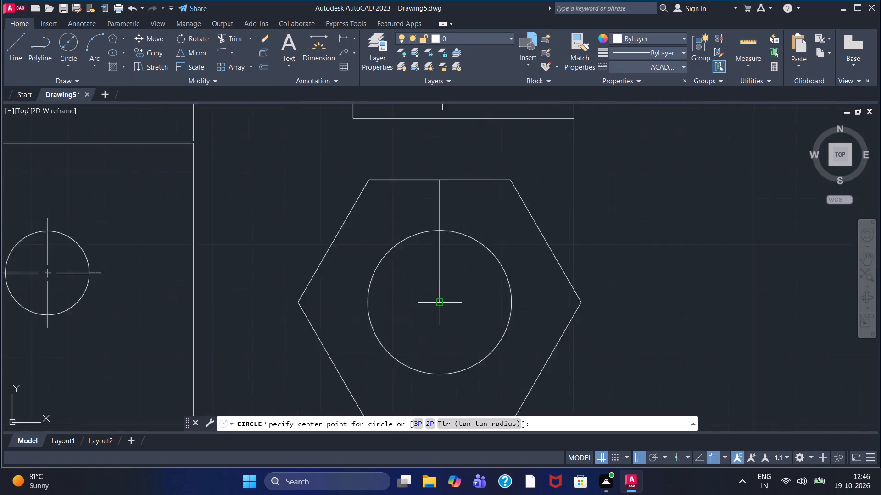
pyautogui.scroll(1, 439, 303)
pyautogui.scroll(-1, 439, 303)
pyautogui.moveTo(439, 306); pyautogui.dragTo(427, 268, button='middle')
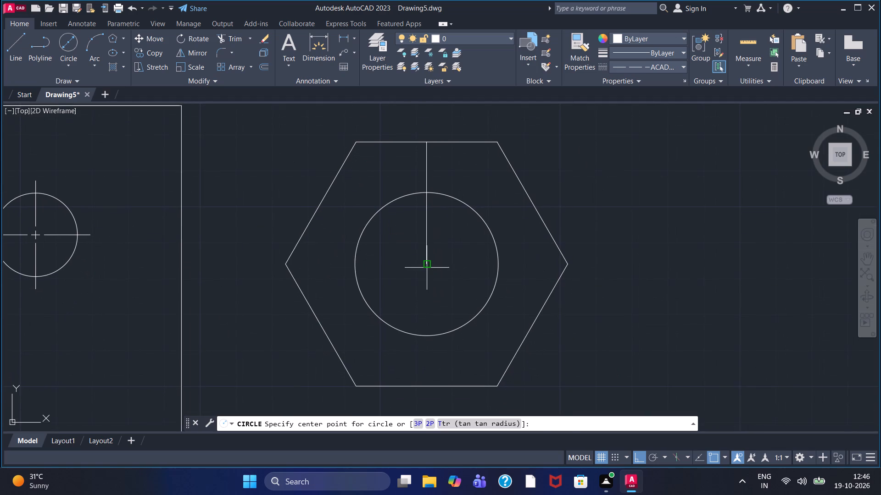
pyautogui.click(426, 267)
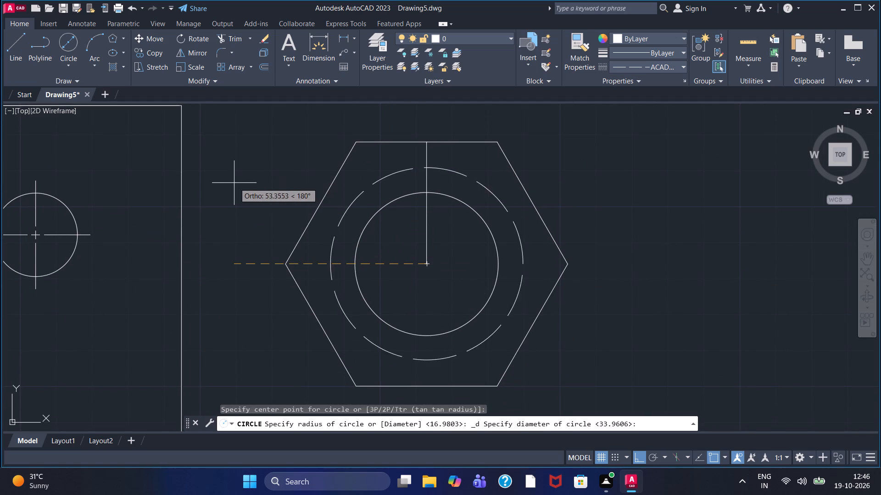
pyautogui.click(189, 207)
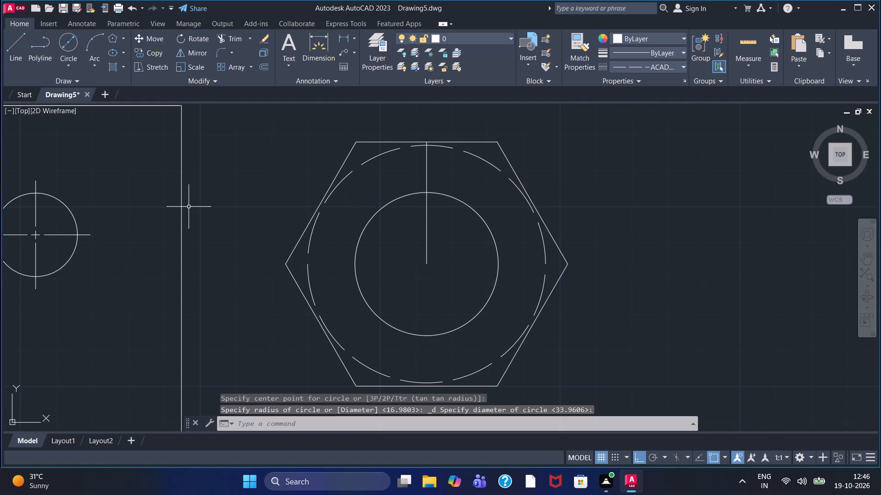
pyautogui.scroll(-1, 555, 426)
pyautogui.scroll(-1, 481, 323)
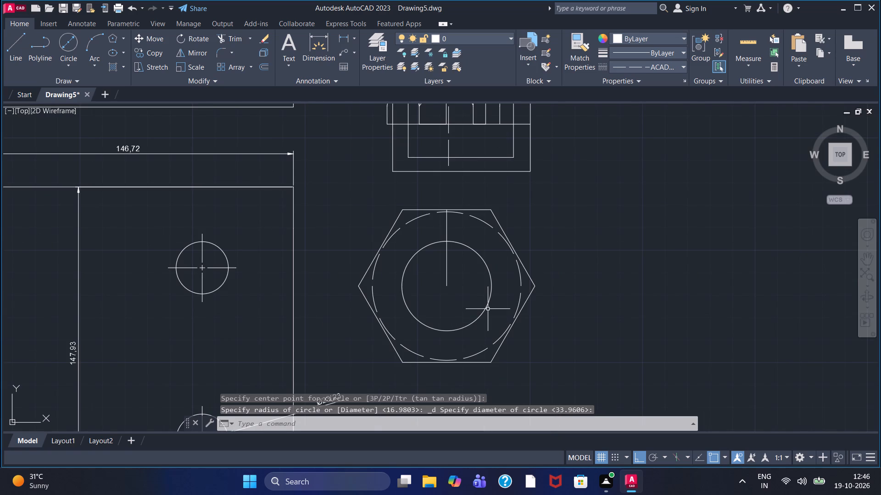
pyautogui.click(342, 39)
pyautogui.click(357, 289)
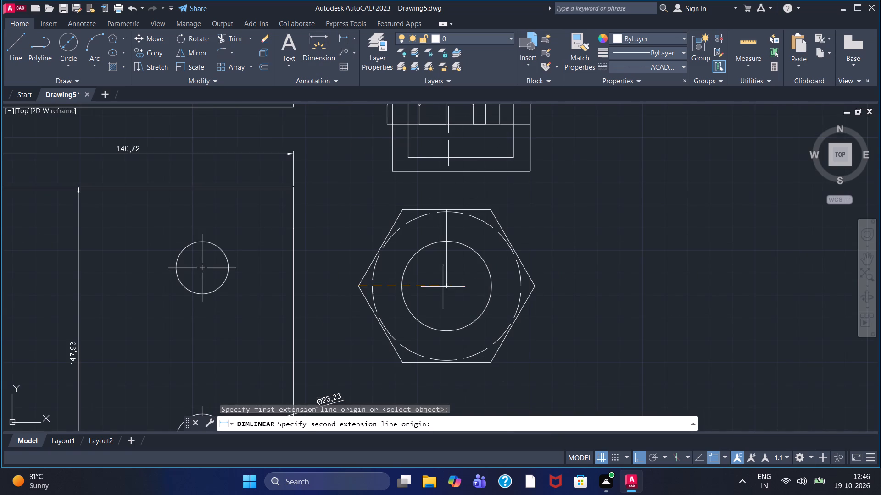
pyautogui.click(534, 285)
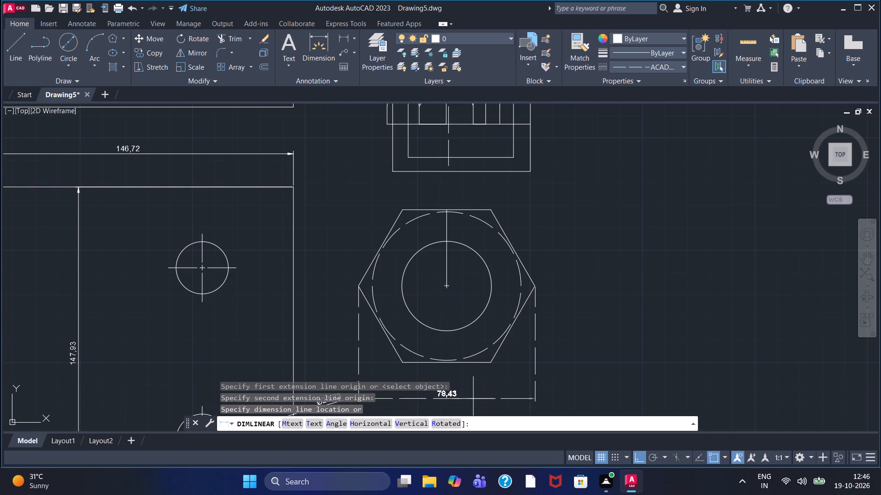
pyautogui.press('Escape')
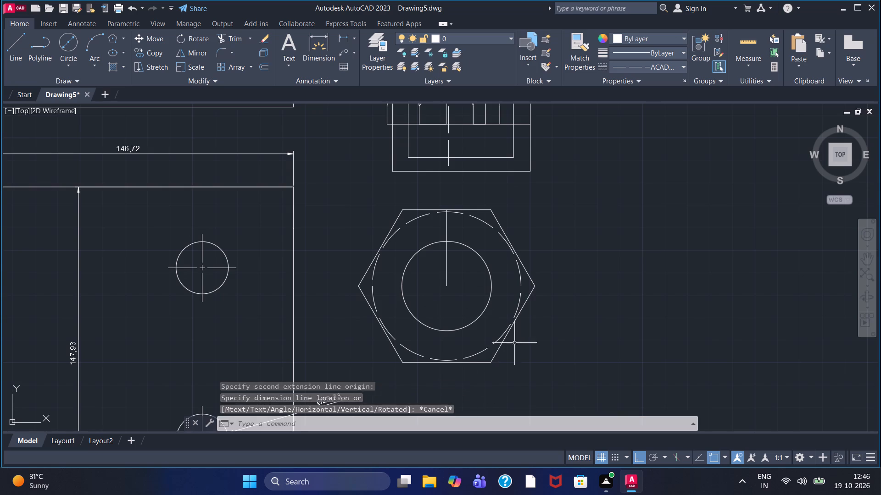
# Using the Continuous linetype, add a horizontal linear dimension between the hexagon's left and right vertices, placed below the hexagon.
pyautogui.click(663, 69)
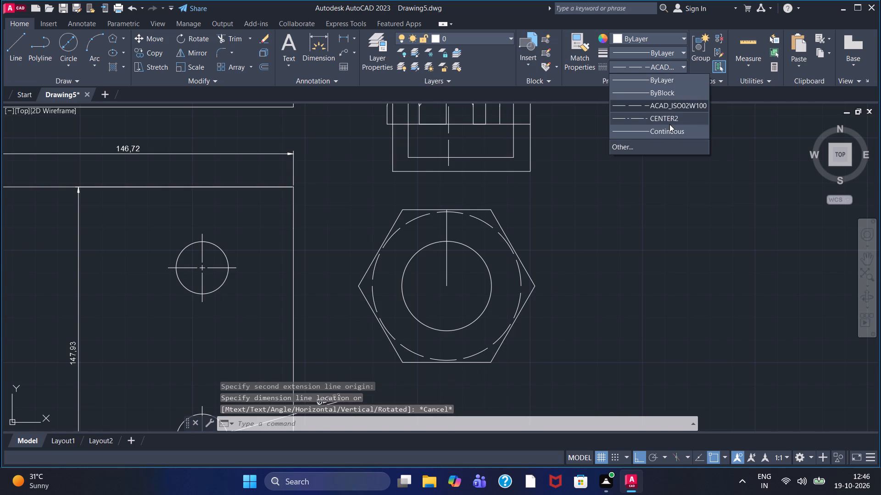
pyautogui.doubleClick(669, 132)
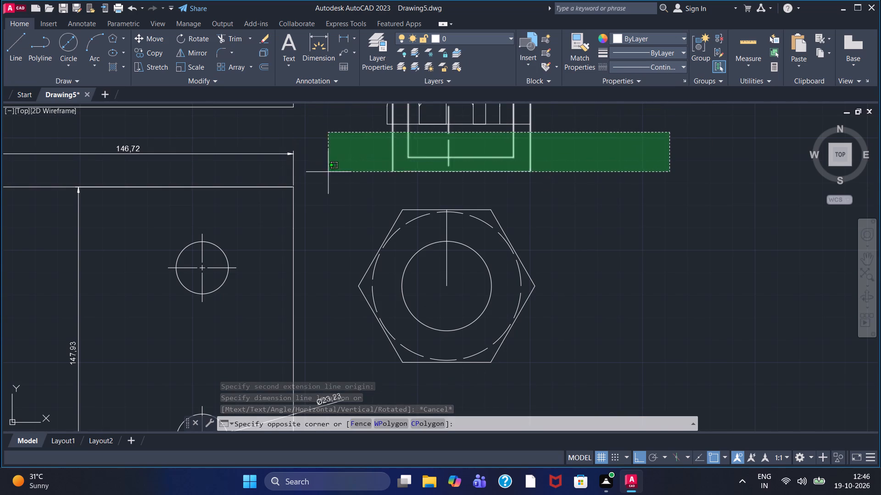
pyautogui.rightClick(619, 192)
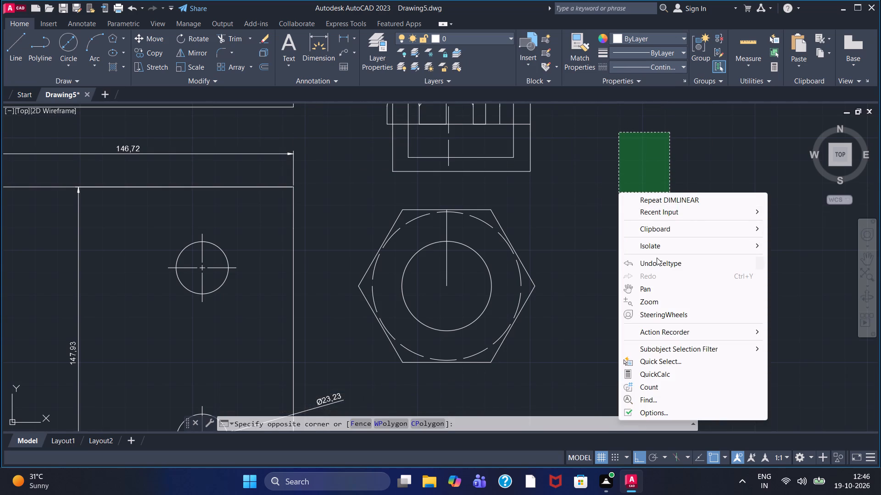
pyautogui.press('Escape')
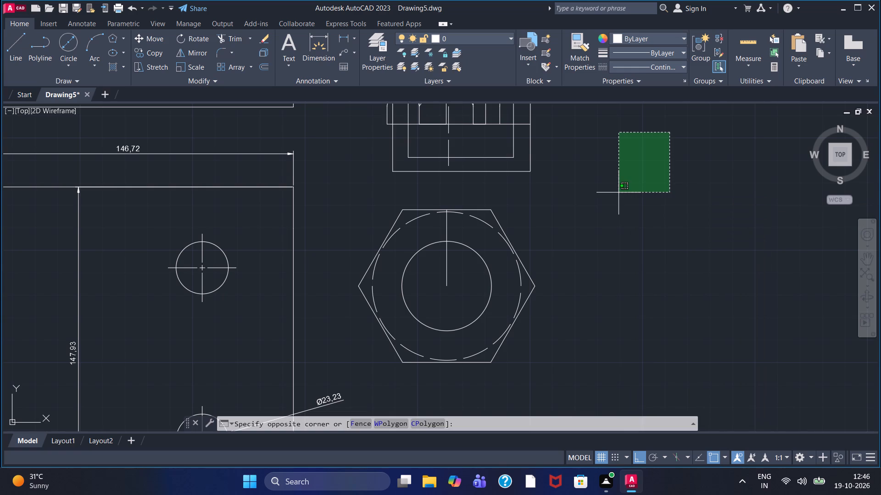
pyautogui.press('Escape')
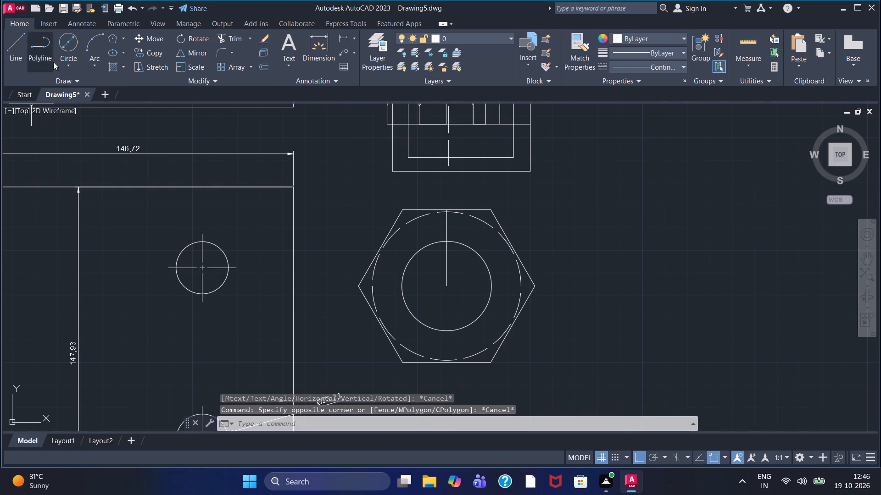
pyautogui.click(342, 37)
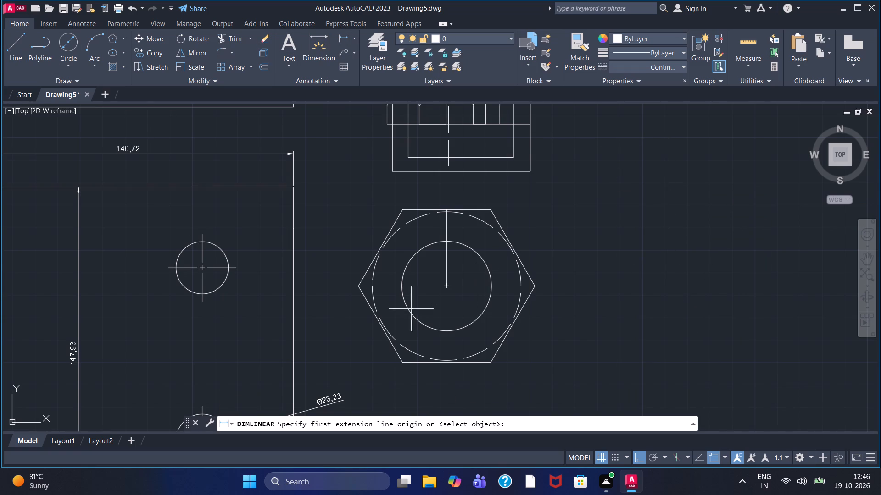
pyautogui.click(357, 291)
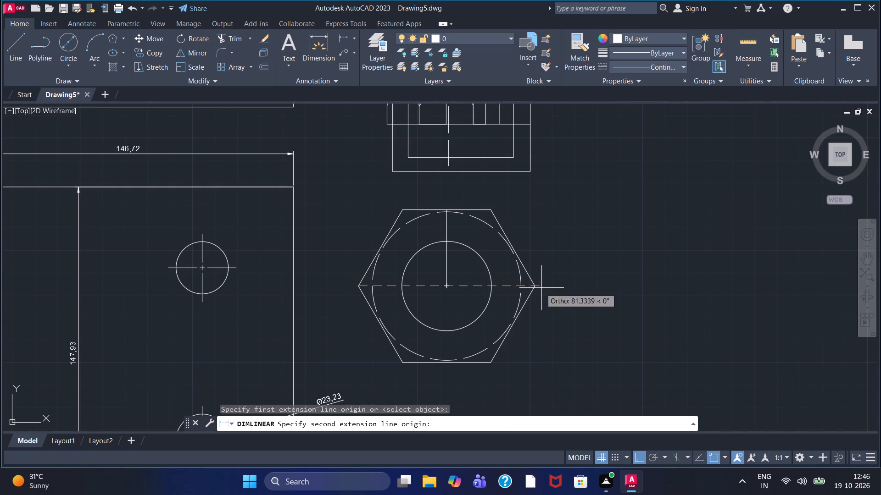
pyautogui.click(539, 288)
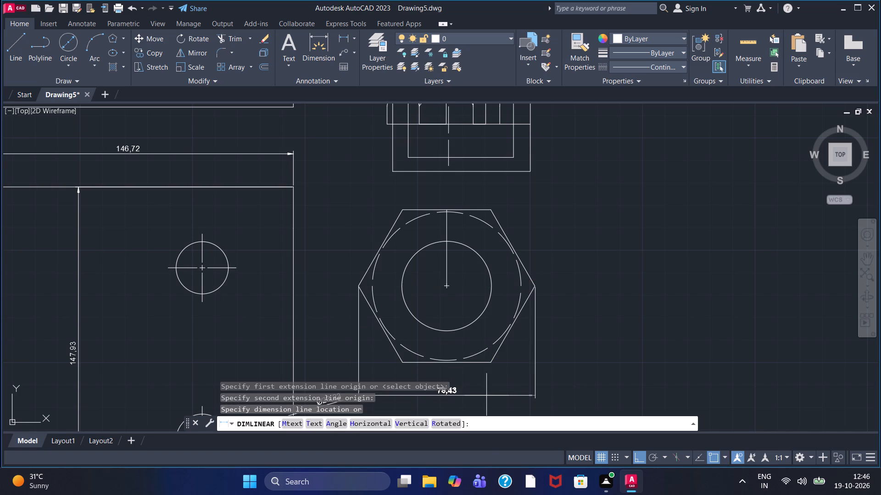
pyautogui.click(486, 396)
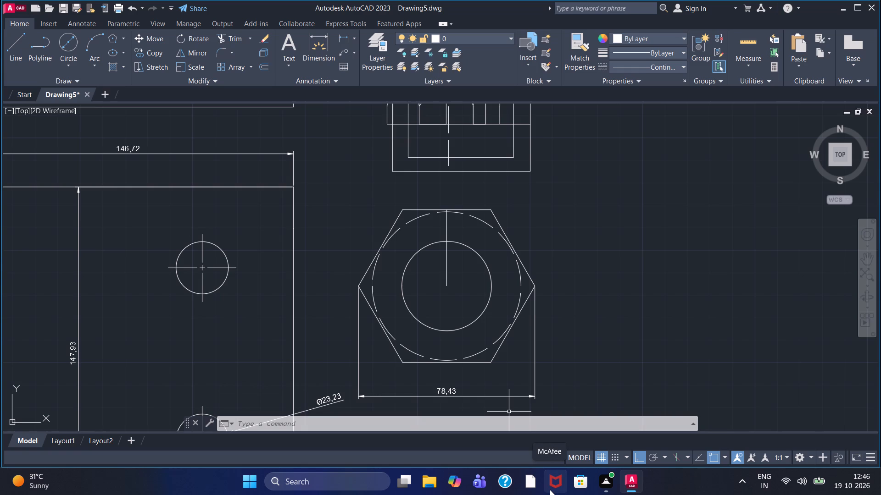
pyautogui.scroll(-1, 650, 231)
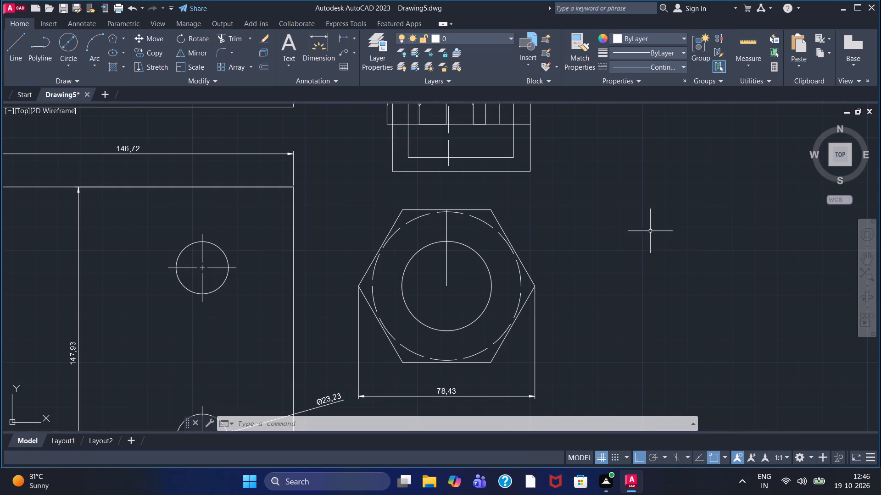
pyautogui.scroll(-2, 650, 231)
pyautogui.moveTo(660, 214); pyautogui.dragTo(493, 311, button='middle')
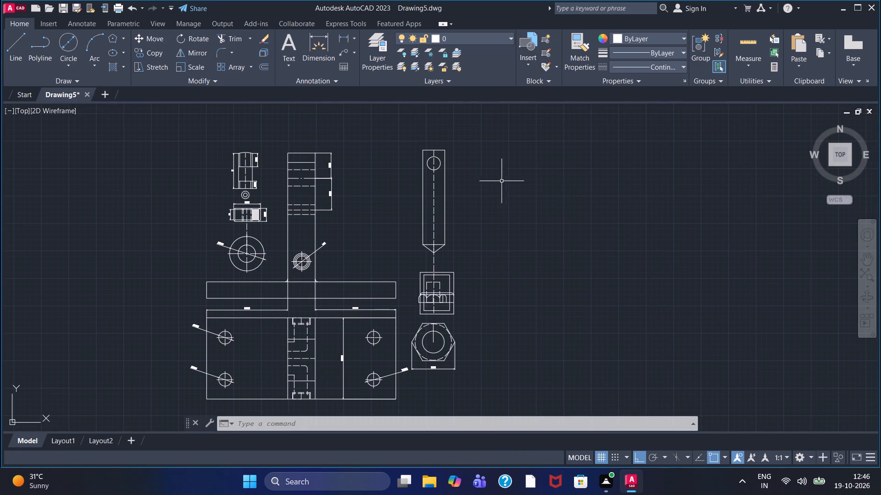
# Draw a vertical line in the empty area beside the upper part of the long pointed bar view.
pyautogui.click(11, 42)
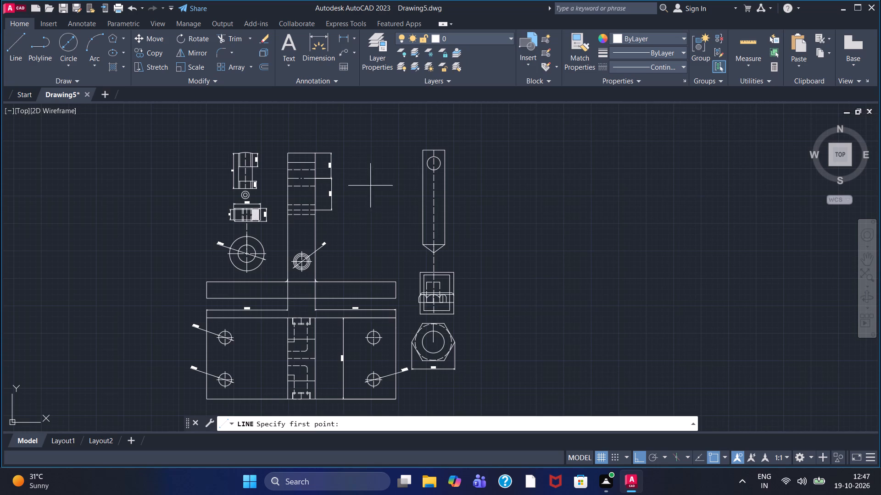
pyautogui.click(490, 153)
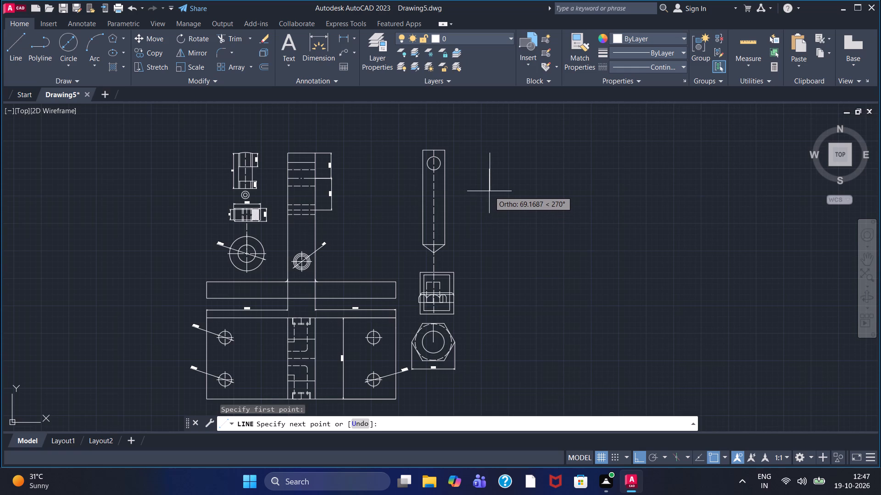
pyautogui.click(490, 195)
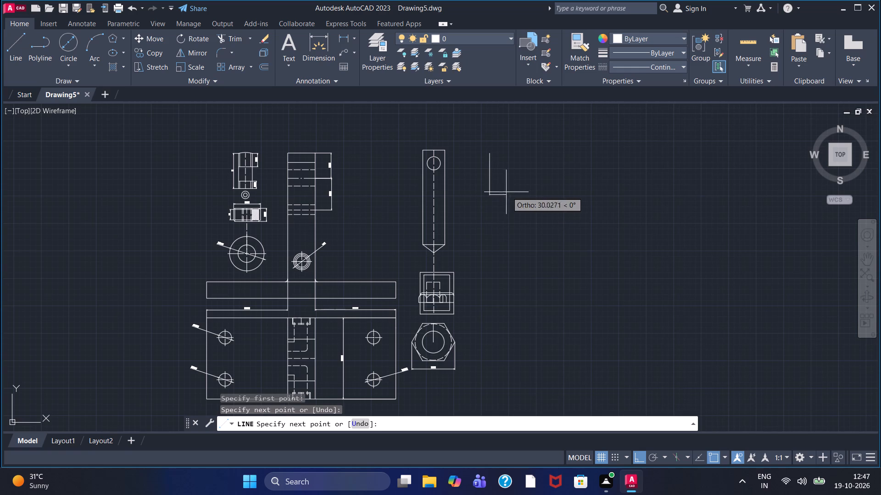
pyautogui.rightClick(508, 191)
pyautogui.click(517, 193)
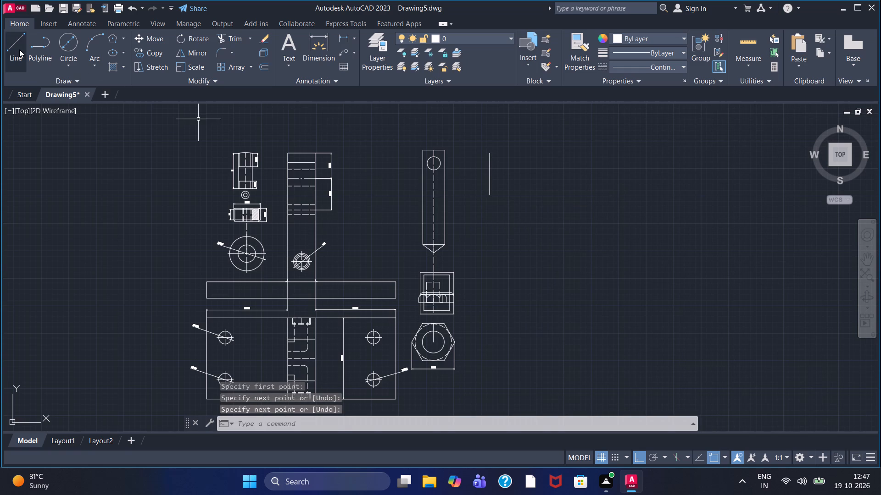
# Offset the new vertical line with the Through option to make a parallel line on the side away from the pointed bar.
pyautogui.doubleClick(264, 70)
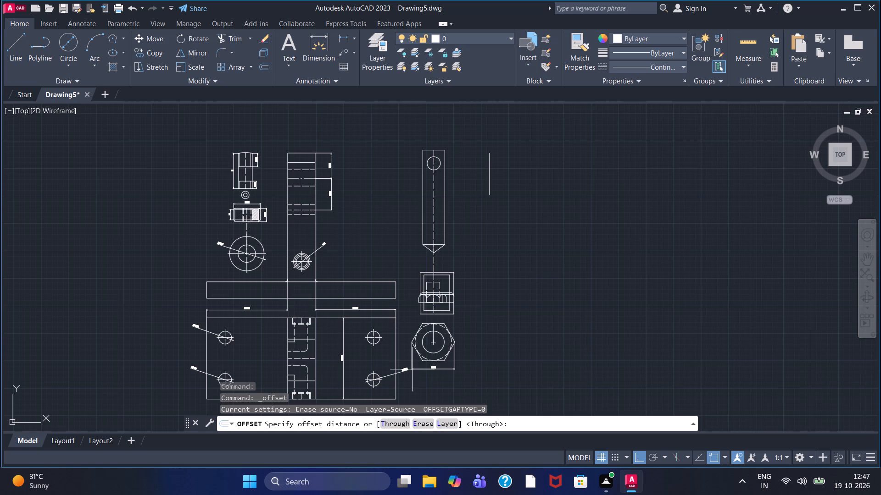
pyautogui.doubleClick(396, 421)
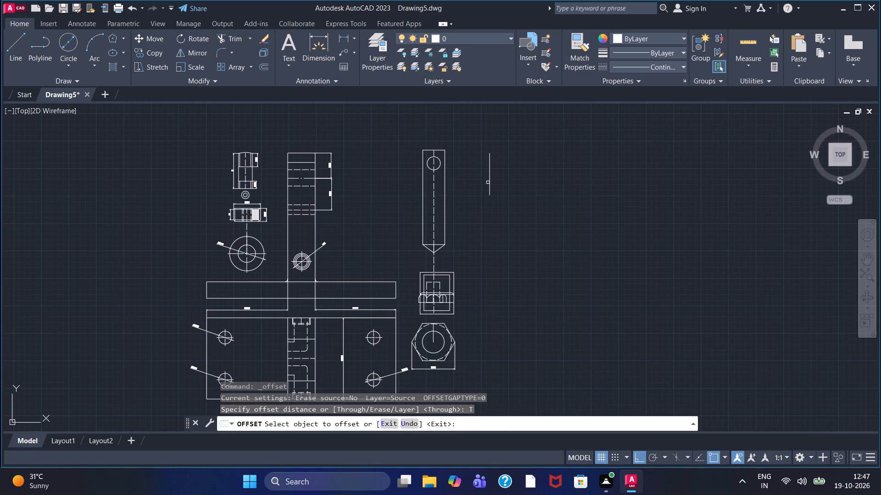
pyautogui.click(489, 181)
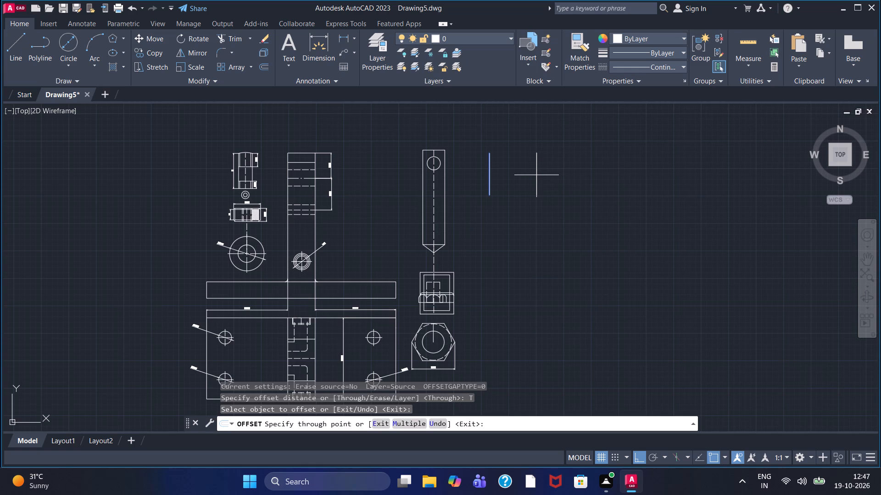
pyautogui.click(536, 175)
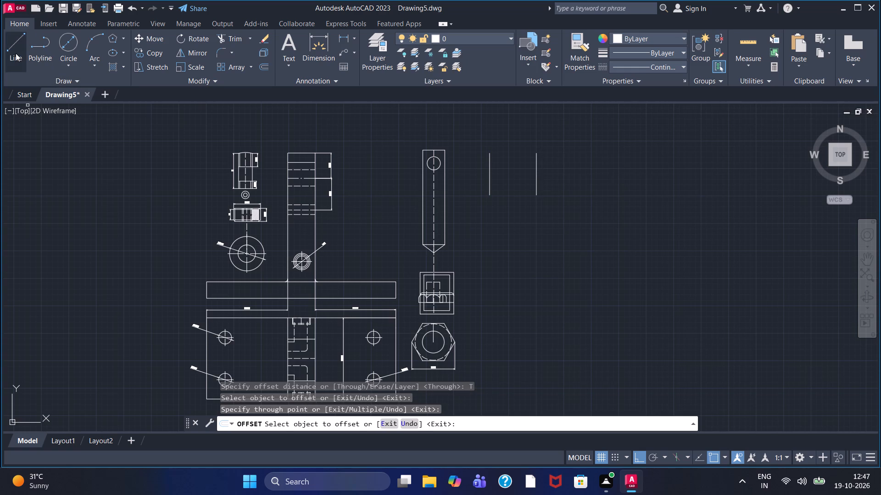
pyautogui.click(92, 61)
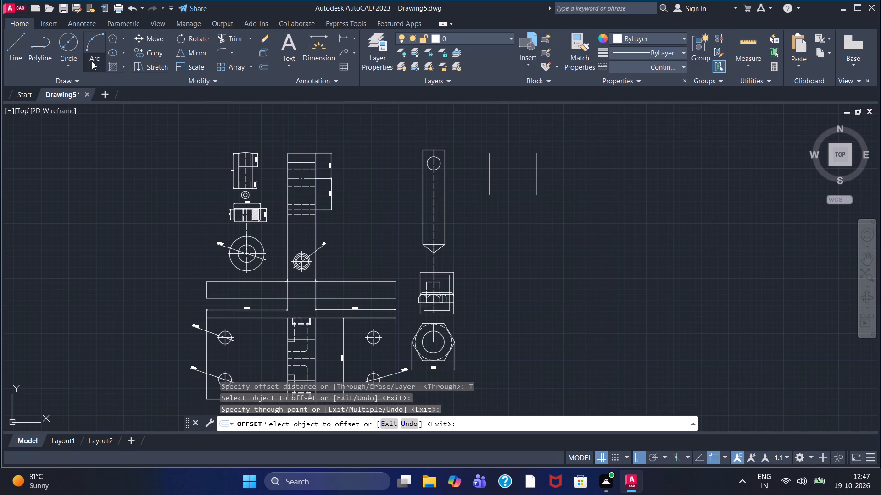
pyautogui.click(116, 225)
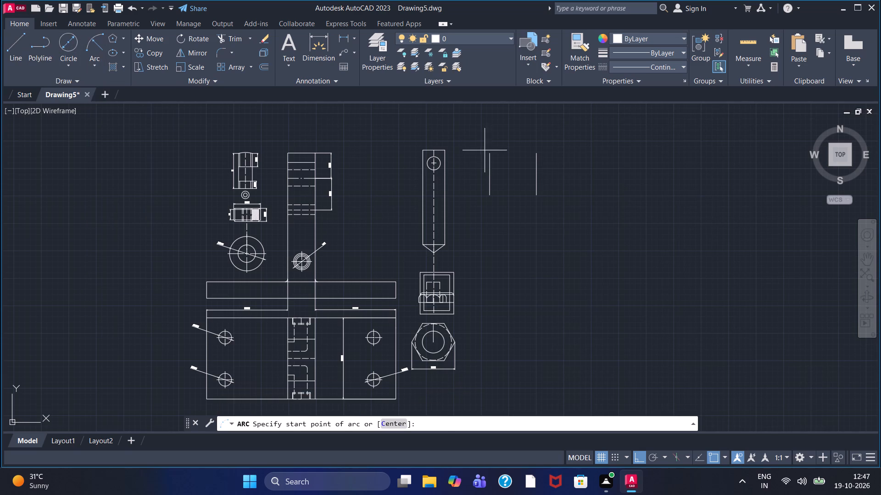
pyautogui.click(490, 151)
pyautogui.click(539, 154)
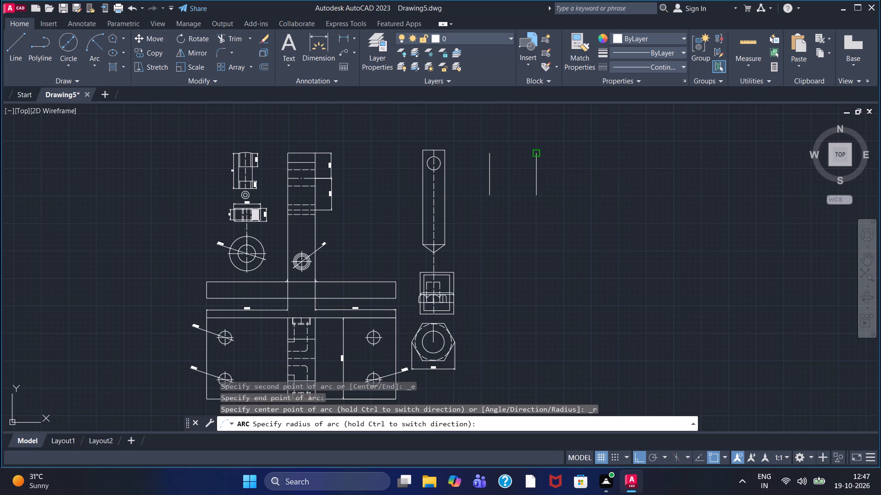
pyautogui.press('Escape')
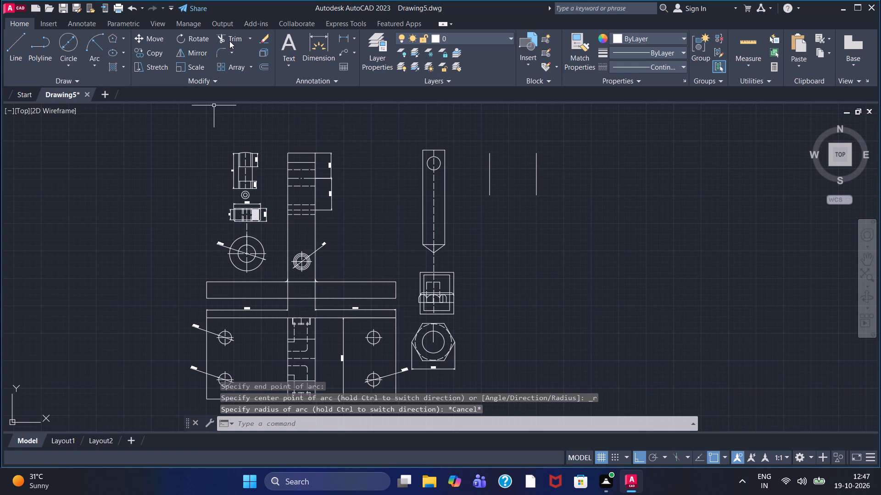
# Draw a Start, End, Radius arc from the right line's upper end to the left line's upper end, bulging upward.
pyautogui.click(93, 44)
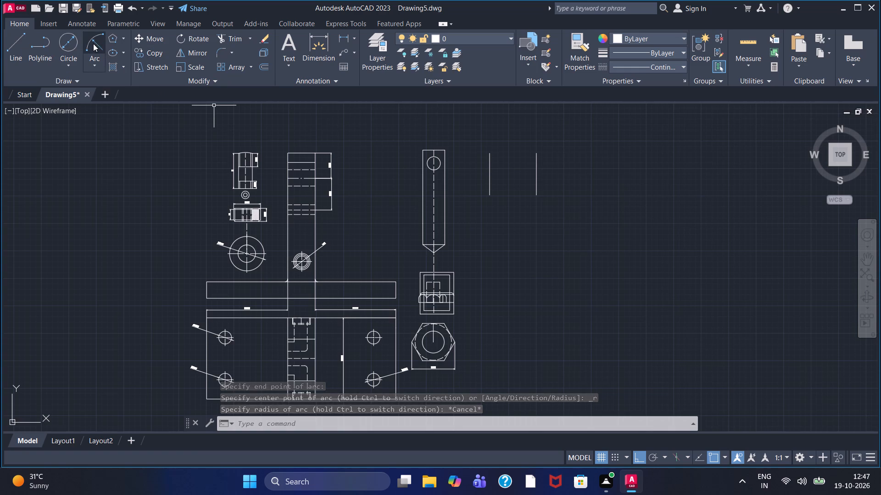
pyautogui.click(535, 155)
pyautogui.click(489, 154)
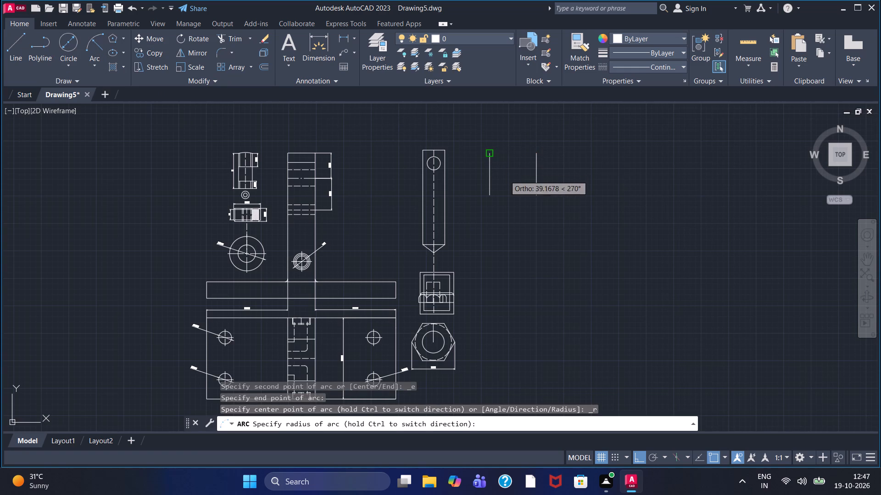
pyautogui.doubleClick(505, 189)
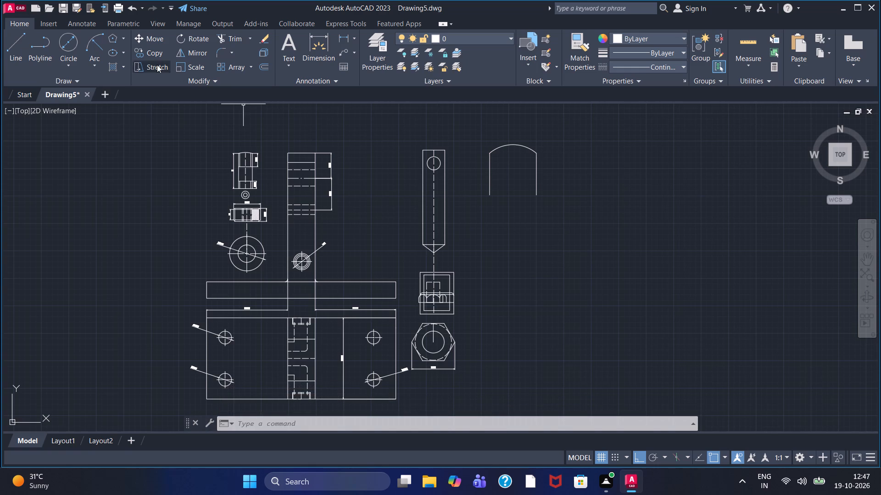
# Draw a vertical line about 180 long straight down from the top midpoint of the arc, between the two parallel lines.
pyautogui.click(16, 60)
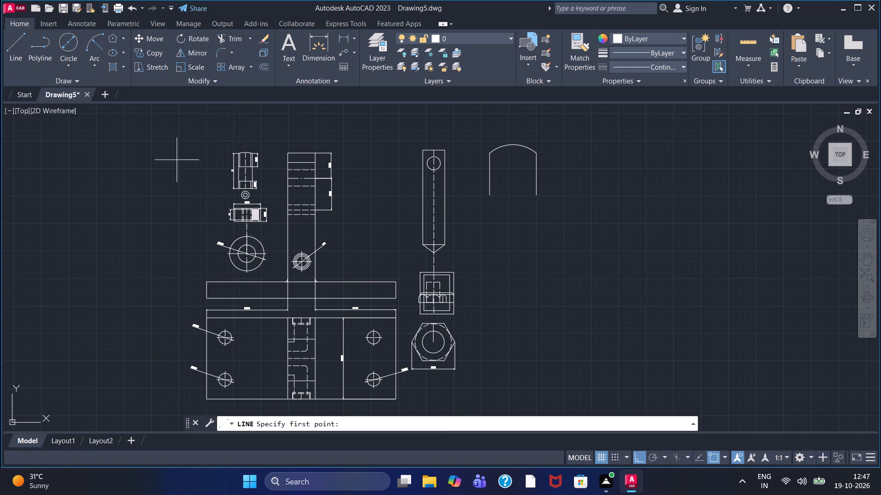
pyautogui.click(515, 144)
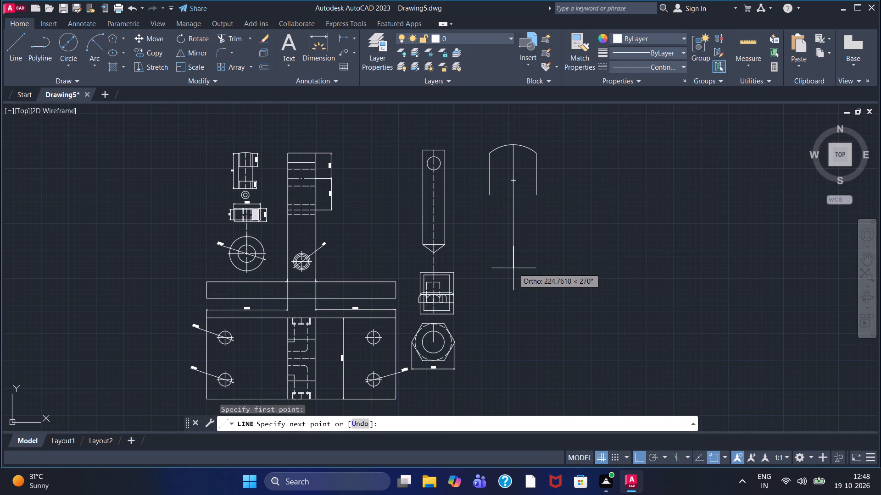
pyautogui.doubleClick(516, 244)
pyautogui.rightClick(516, 244)
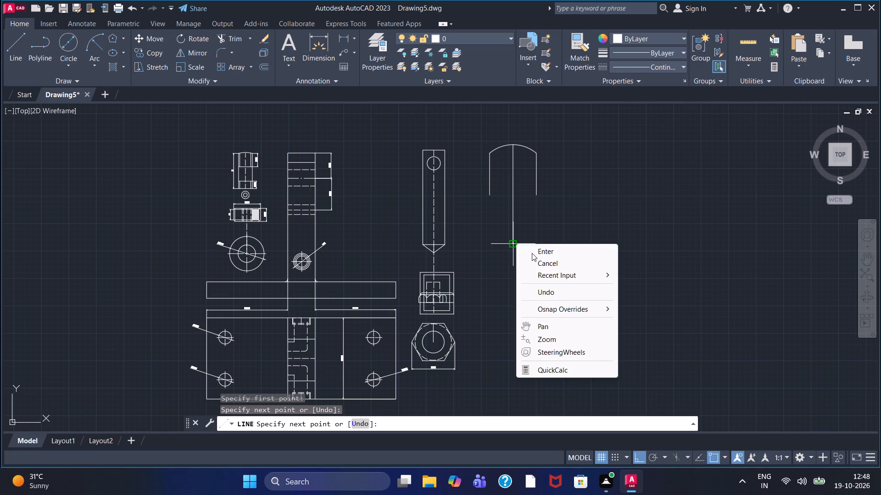
pyautogui.click(532, 253)
# Draw a circle of diameter 150 centered on the midpoint of the long vertical center line.
pyautogui.scroll(1, 506, 214)
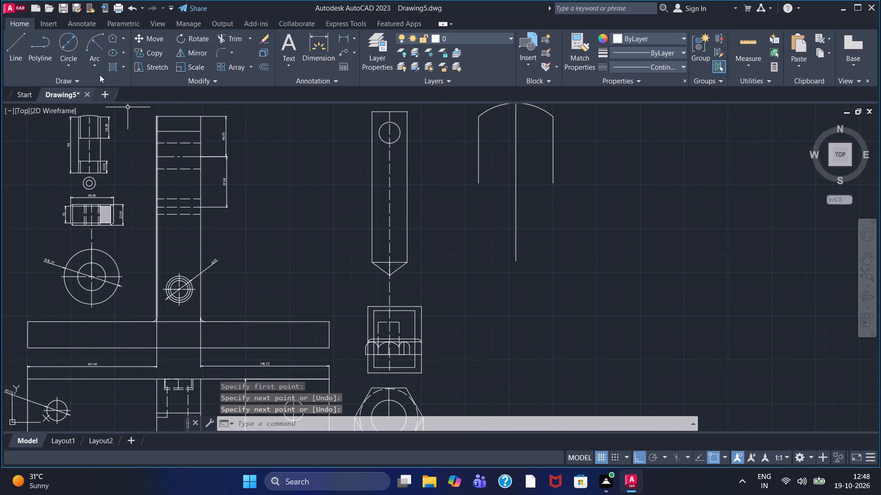
pyautogui.click(70, 38)
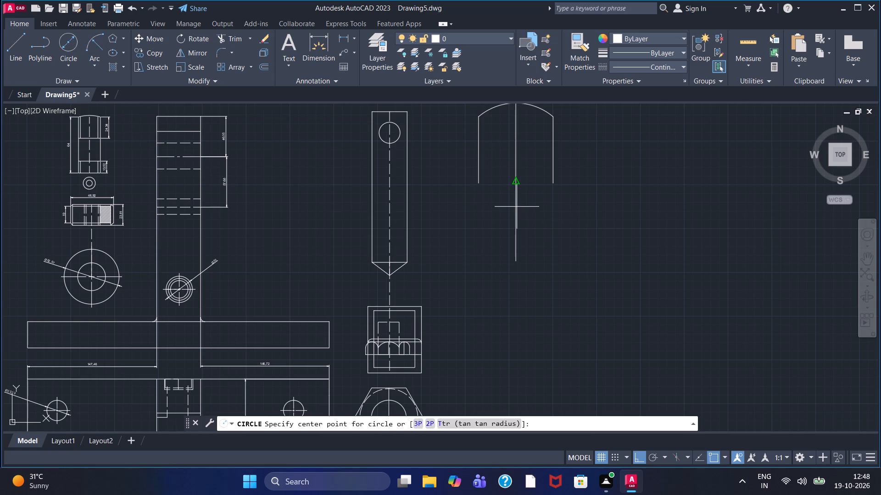
pyautogui.click(515, 184)
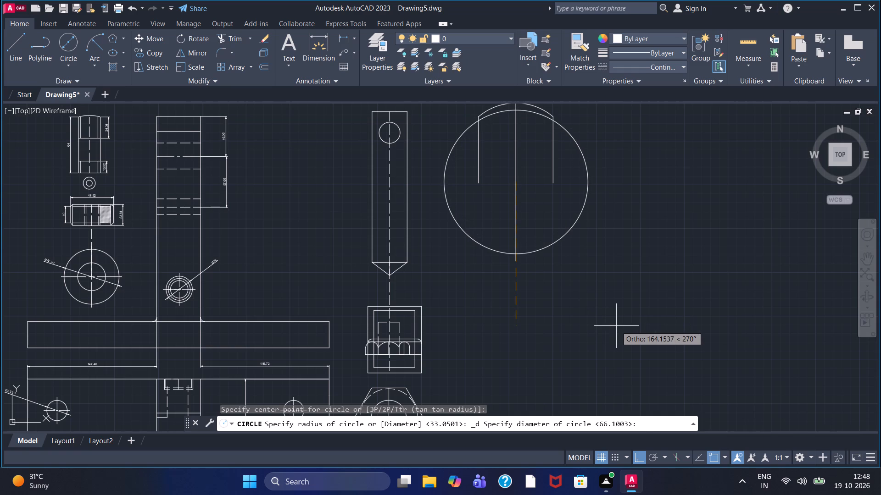
pyautogui.write('150')
pyautogui.press('Return')
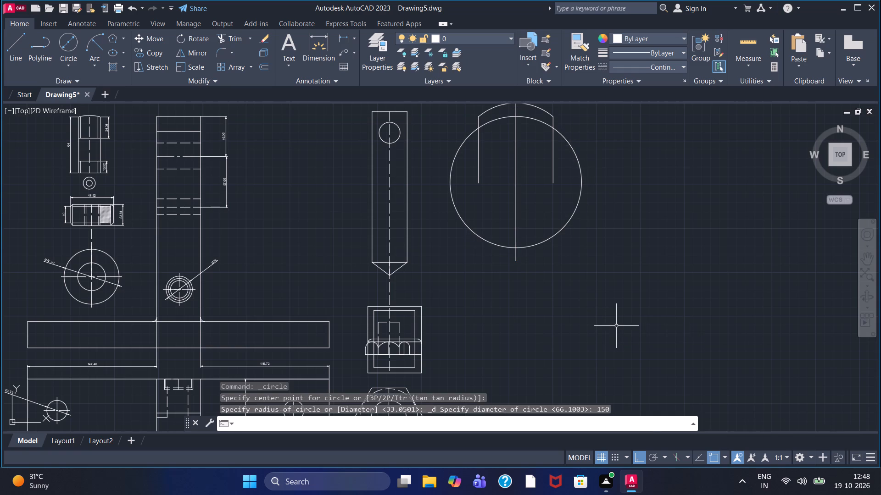
pyautogui.press('Escape')
# With Ortho off, draw a slanted line from the left vertical line's lower end outward and down past the circle.
pyautogui.click(5, 61)
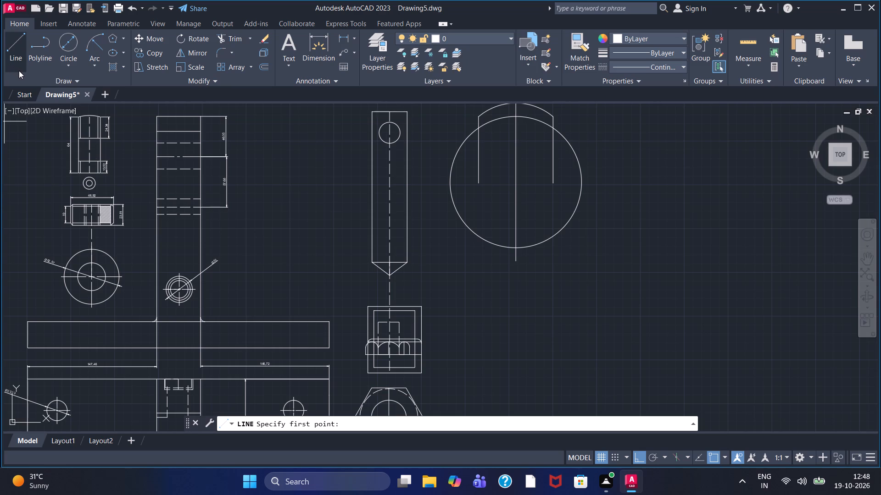
pyautogui.press('F8')
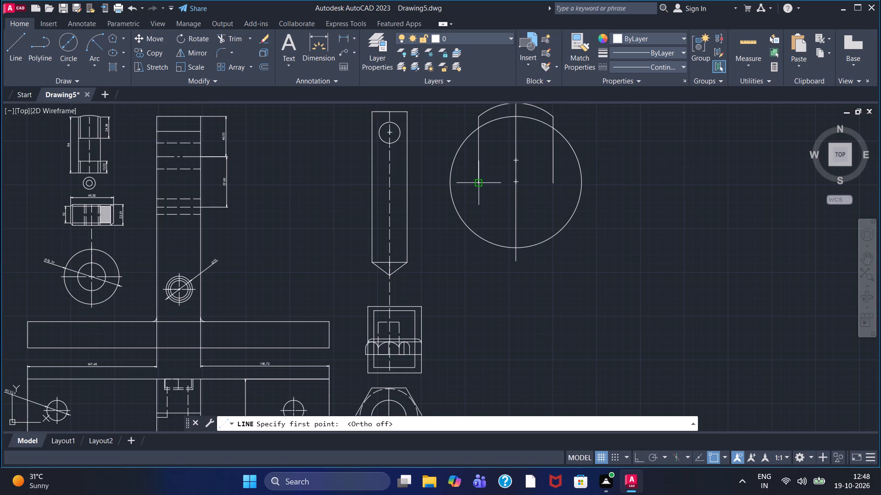
pyautogui.click(480, 184)
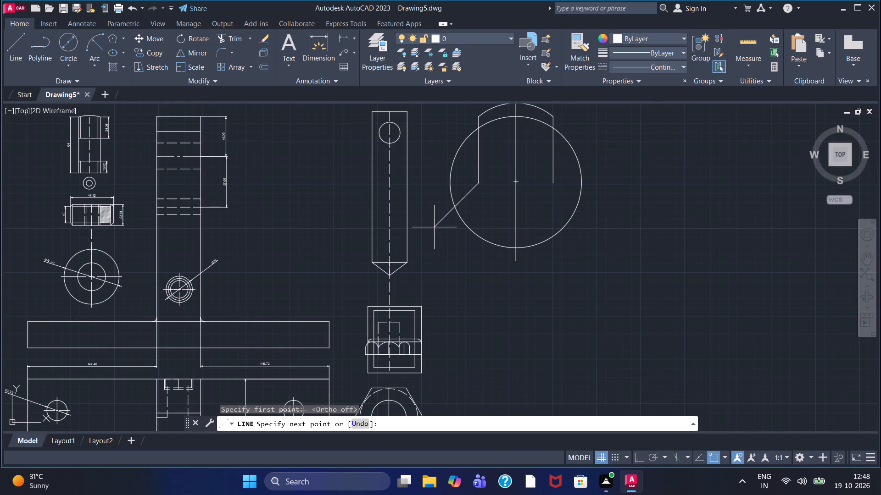
pyautogui.click(434, 227)
pyautogui.rightClick(434, 227)
pyautogui.click(456, 232)
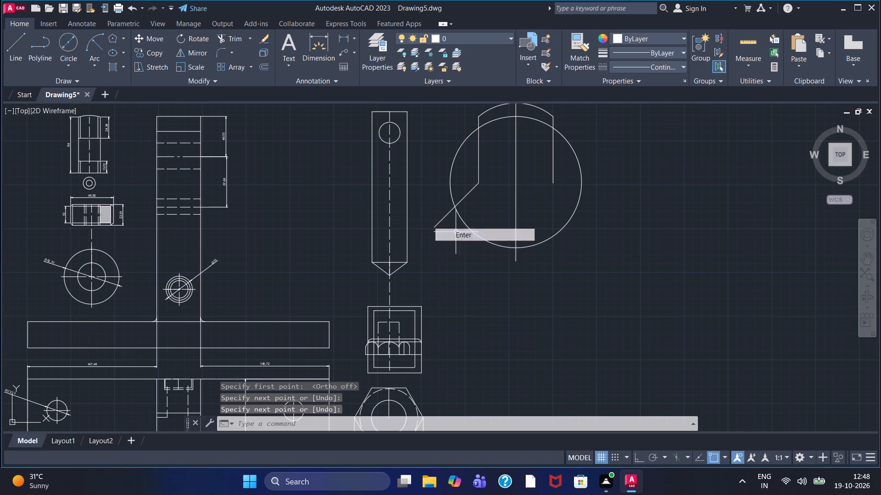
# Draw a matching slanted line from the right vertical line's lower end outward and down past the circle.
pyautogui.click(10, 45)
pyautogui.click(550, 182)
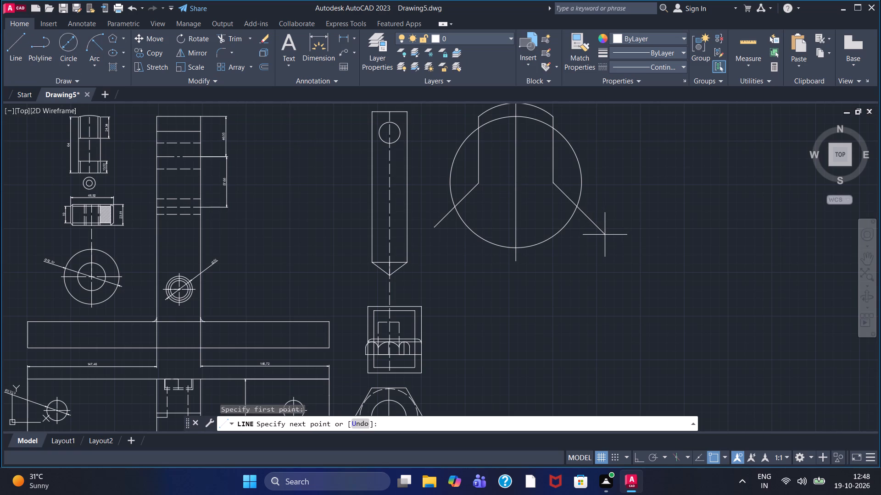
pyautogui.click(605, 235)
pyautogui.rightClick(605, 235)
pyautogui.click(614, 241)
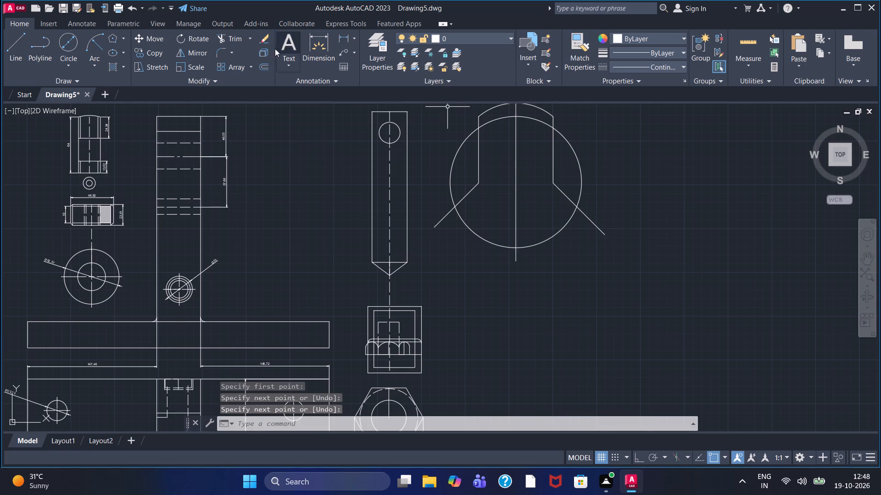
# Trim the slanted ends outside the circle, the circle above the slanted lines and the whole center line, leaving one closed outline.
pyautogui.click(221, 44)
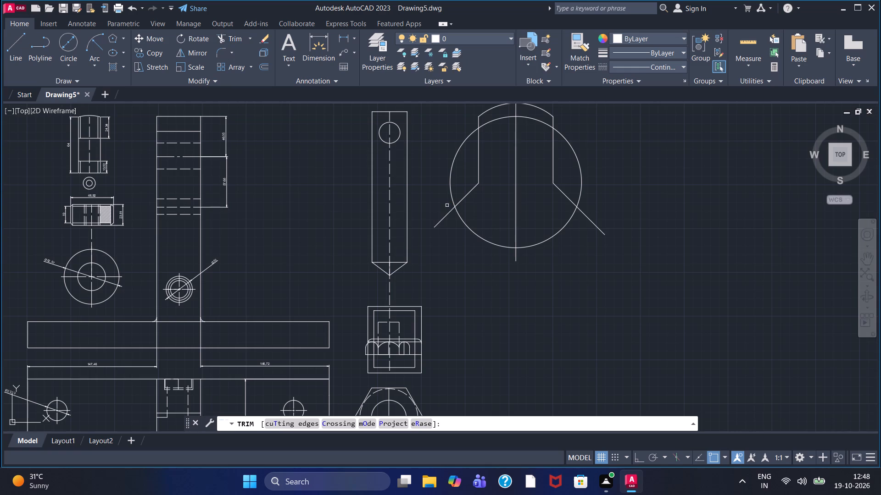
pyautogui.click(447, 213)
pyautogui.doubleClick(588, 216)
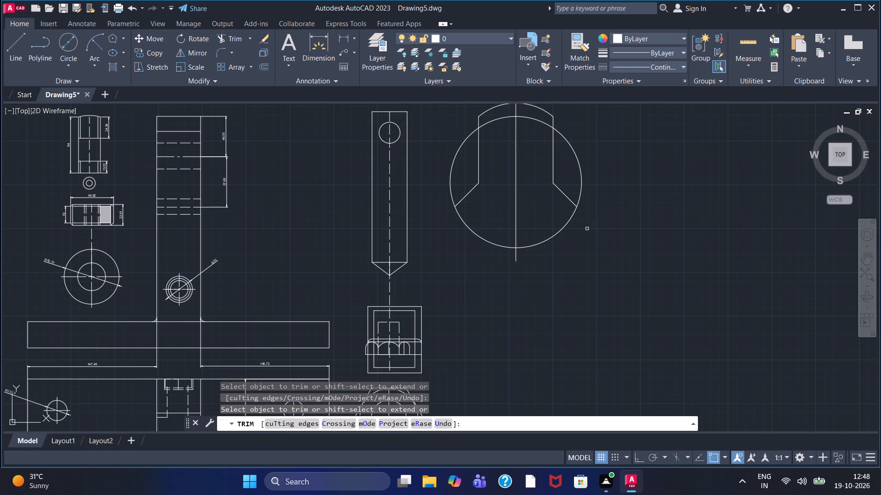
pyautogui.click(515, 254)
pyautogui.click(579, 159)
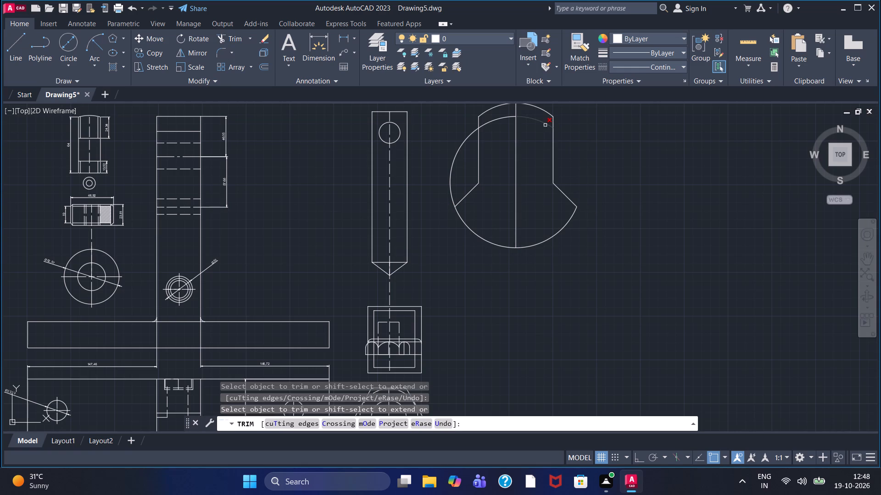
pyautogui.click(545, 125)
pyautogui.click(488, 125)
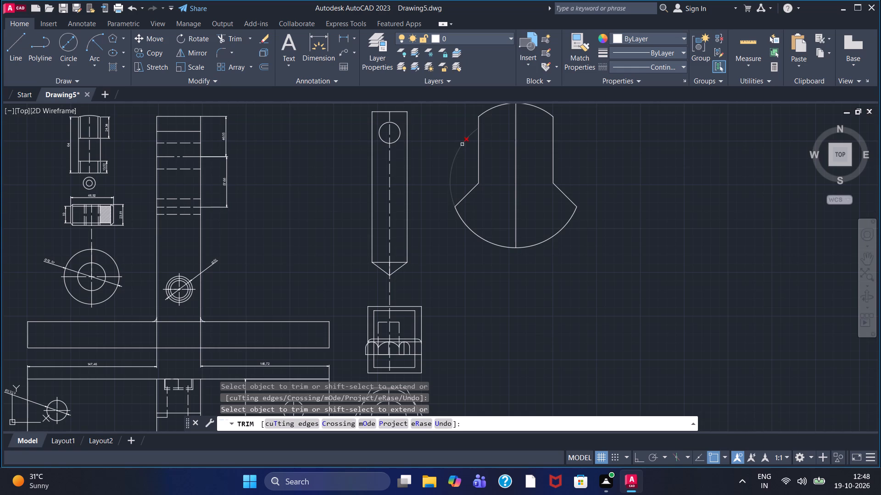
pyautogui.click(462, 144)
pyautogui.click(515, 206)
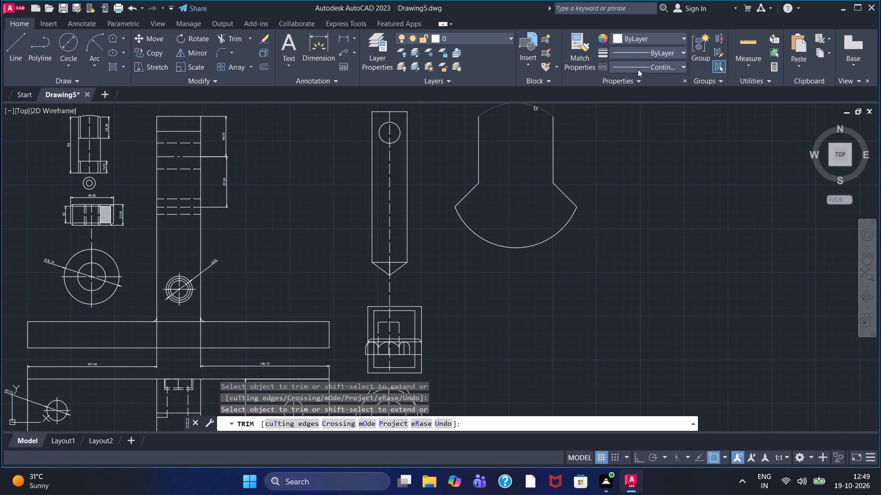
# Using the dashed ACAD linetype, draw a vertical center line from the top arc's midpoint to the bottom of the lower arc.
pyautogui.click(638, 69)
pyautogui.click(642, 108)
pyautogui.moveTo(454, 174); pyautogui.dragTo(435, 260, button='middle')
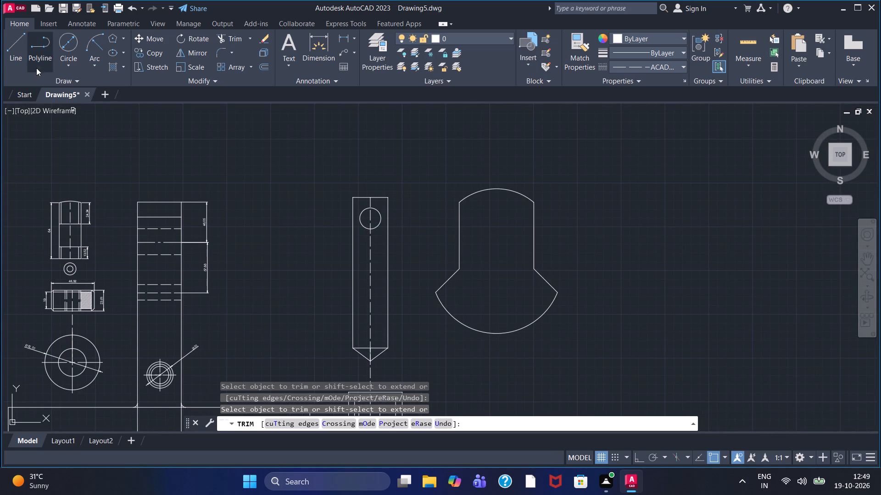
pyautogui.click(24, 56)
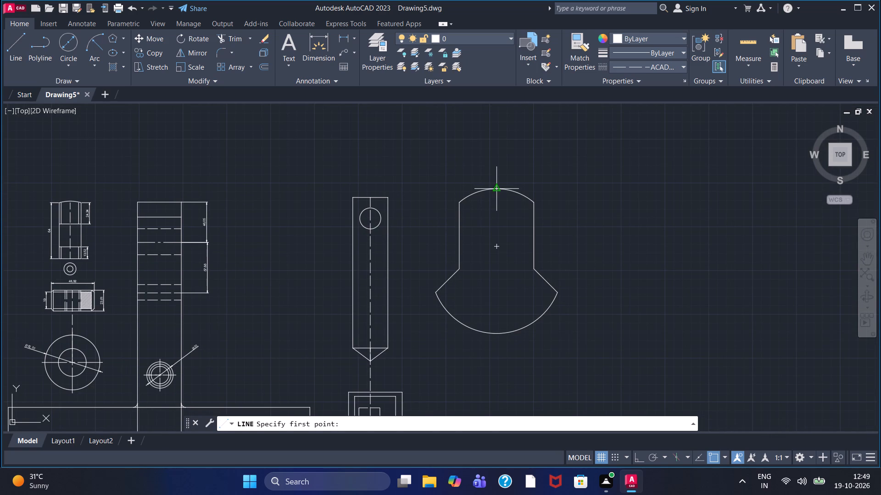
pyautogui.click(496, 188)
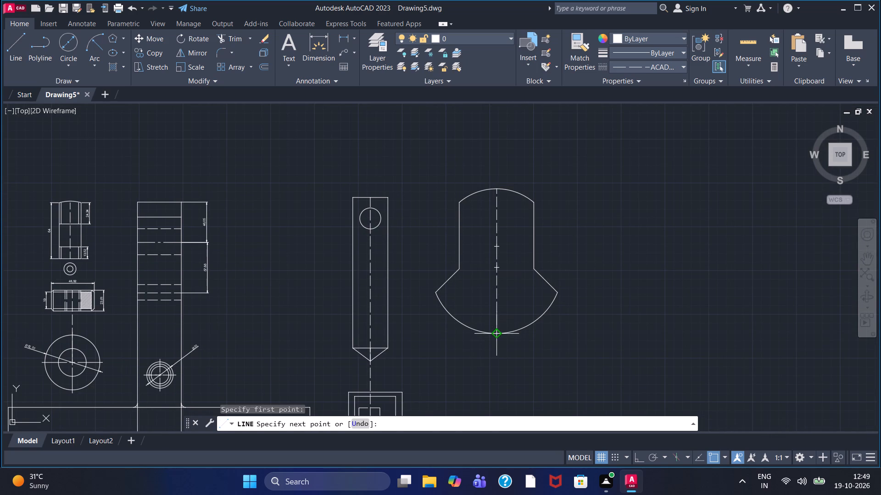
pyautogui.doubleClick(498, 336)
pyautogui.rightClick(531, 294)
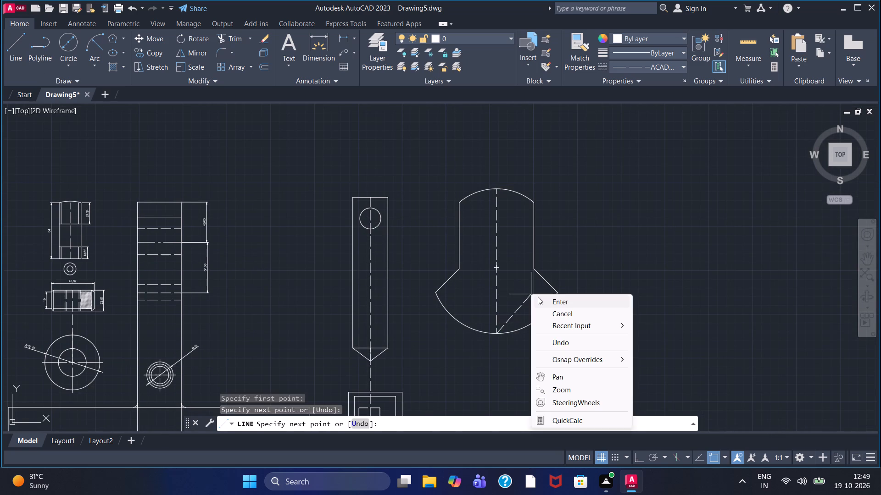
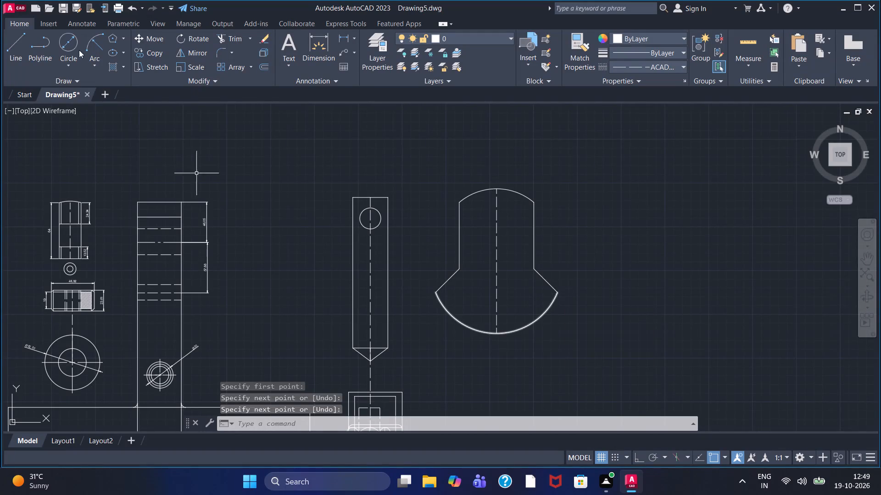
# Set the linetype to Continuous and draw a circle about 35.3 in diameter on the dashed centre line of the fan-bottomed profile.
pyautogui.click(65, 43)
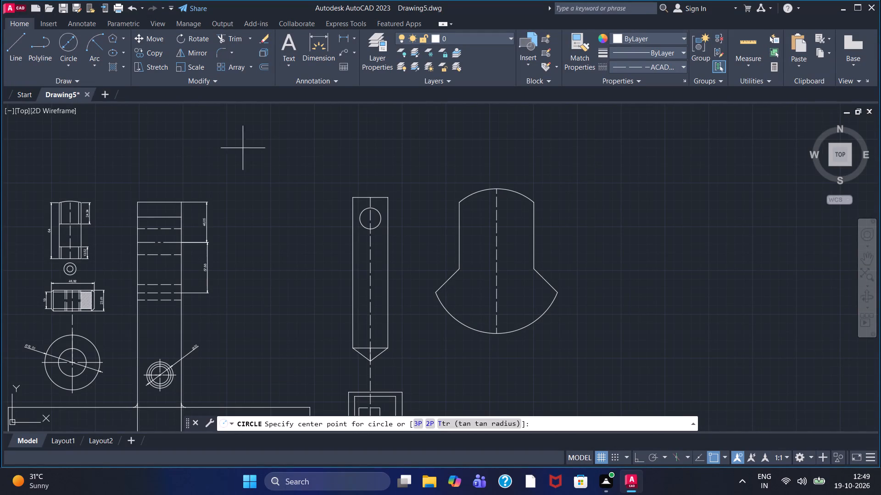
pyautogui.click(631, 65)
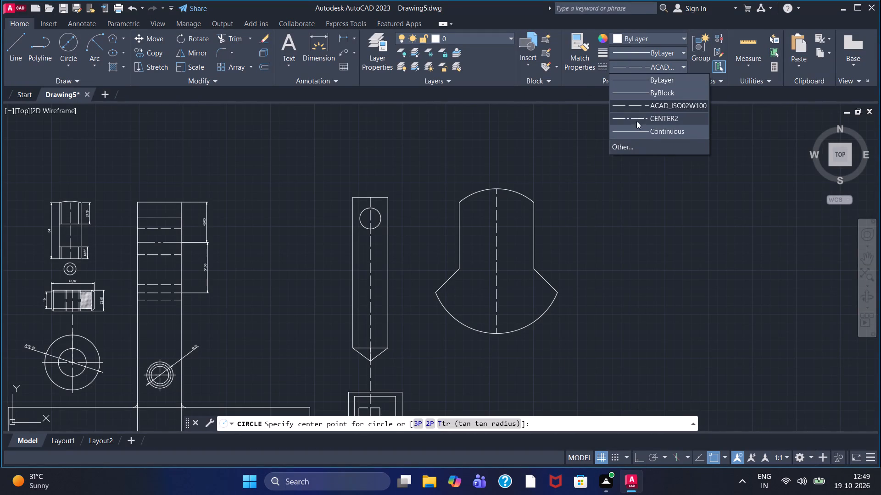
pyautogui.doubleClick(636, 128)
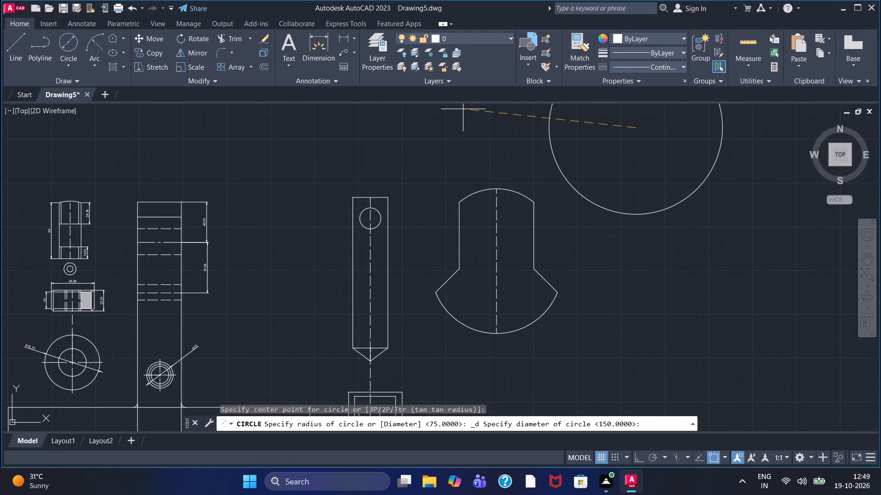
pyautogui.press('Escape')
pyautogui.click(63, 40)
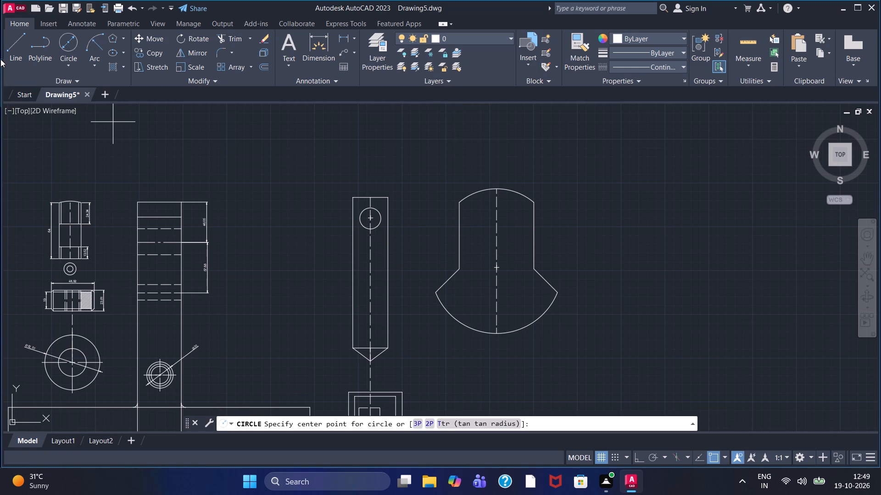
pyautogui.click(10, 50)
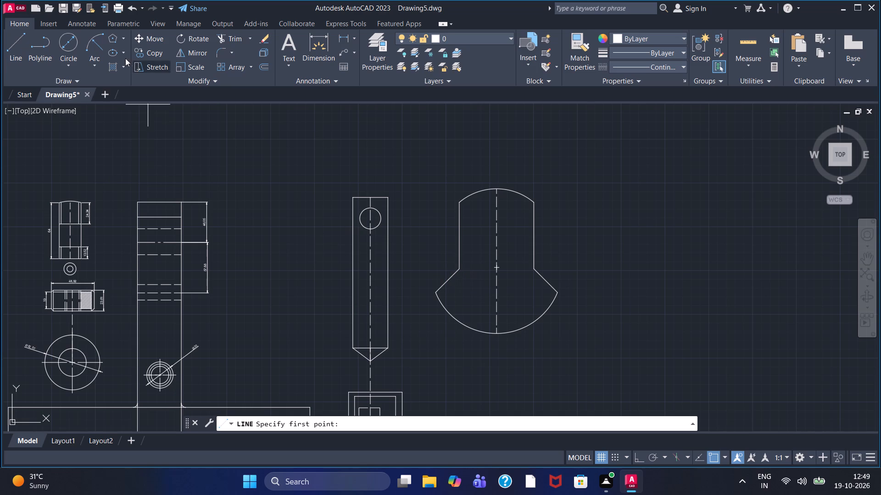
pyautogui.click(77, 47)
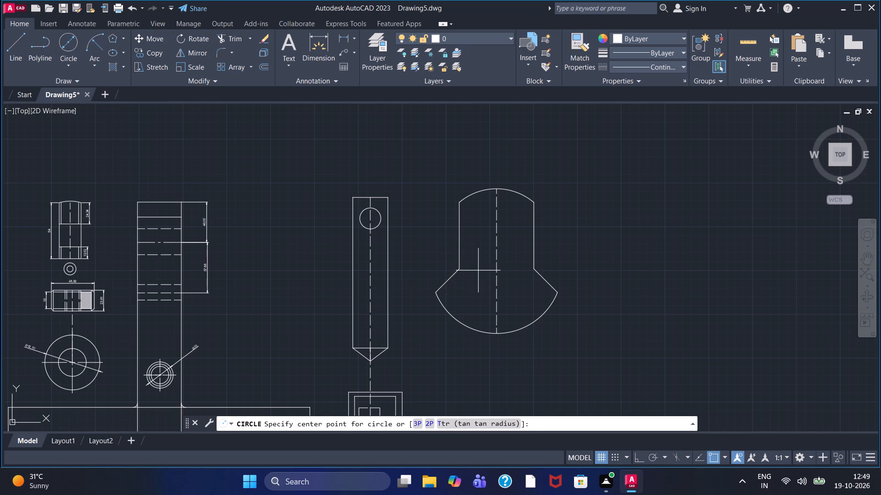
pyautogui.click(498, 261)
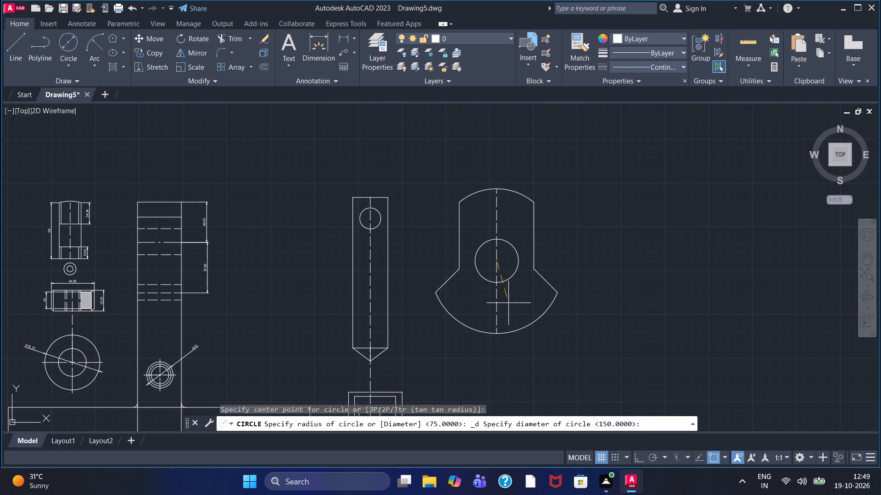
pyautogui.click(517, 285)
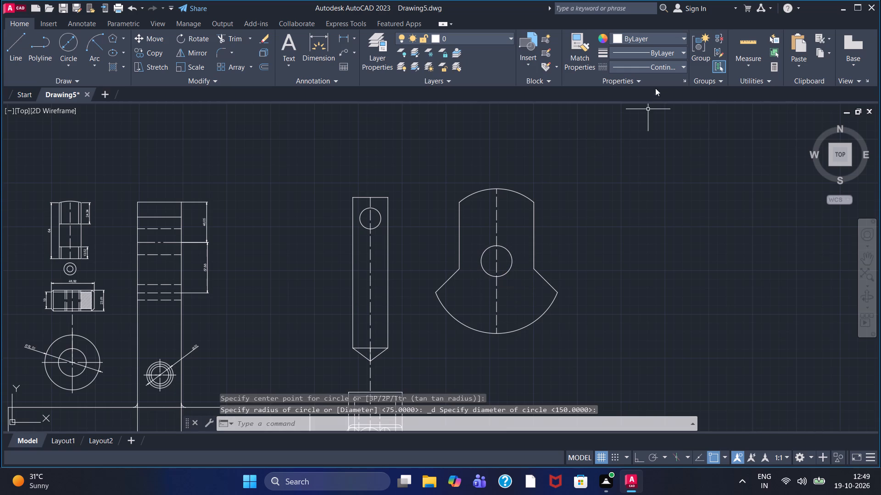
# Switch the linetype to ACAD_ISO02W100 and draw a concentric dashed circle about 59 in diameter around the solid circle.
pyautogui.click(661, 66)
pyautogui.click(666, 105)
pyautogui.click(68, 45)
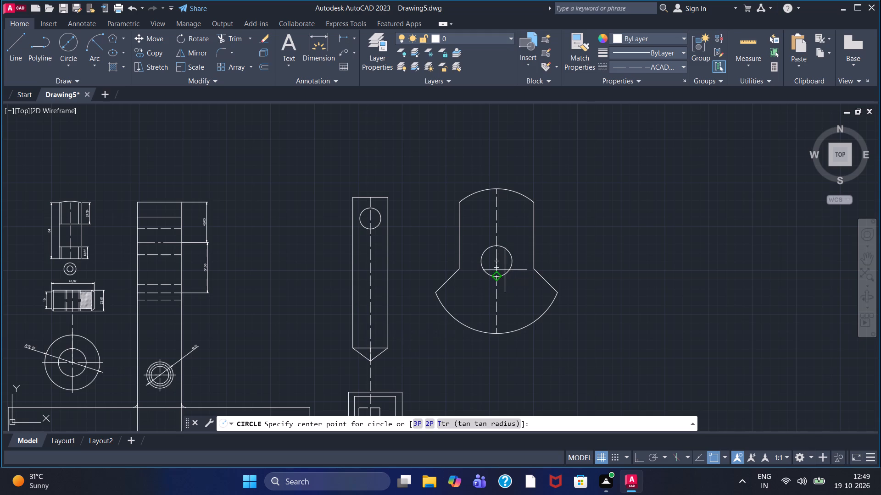
pyautogui.click(499, 263)
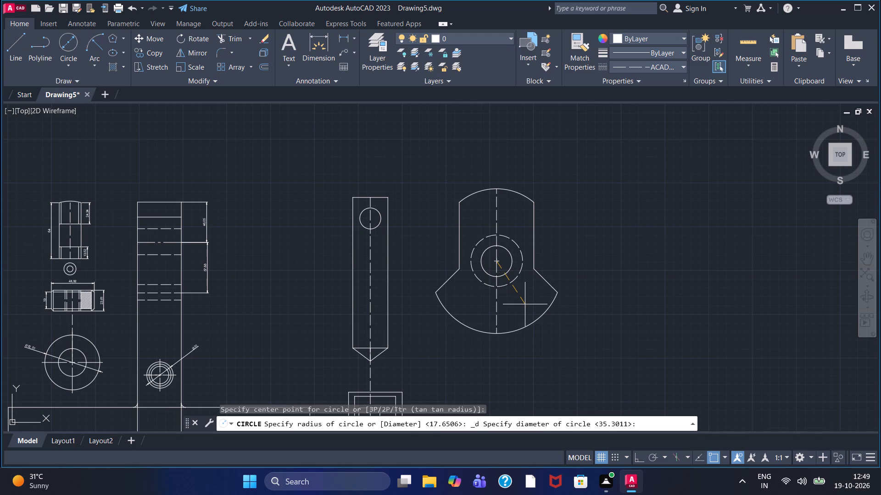
pyautogui.click(525, 304)
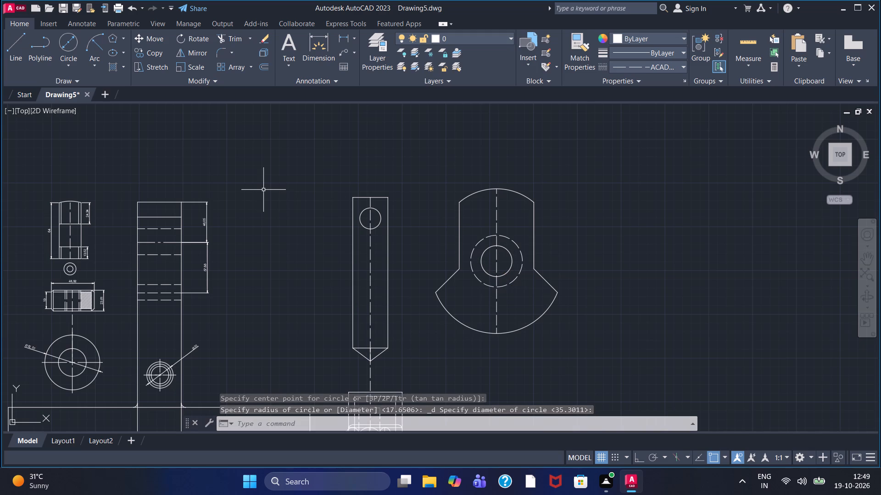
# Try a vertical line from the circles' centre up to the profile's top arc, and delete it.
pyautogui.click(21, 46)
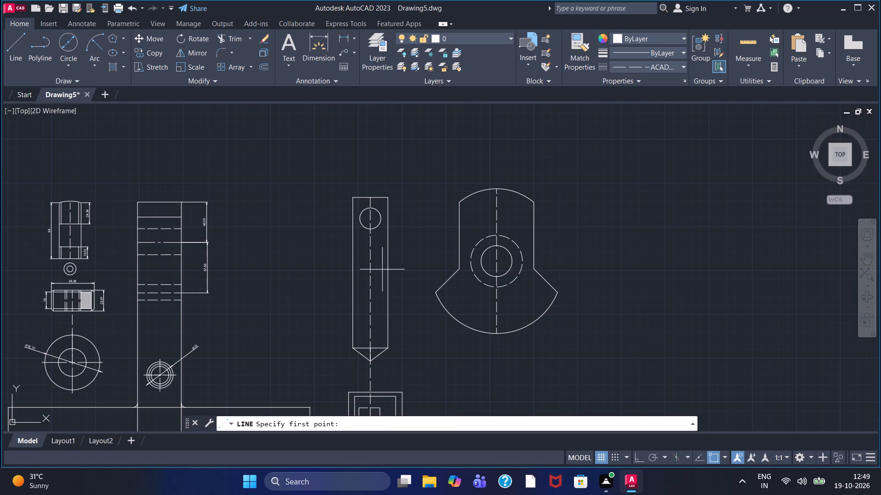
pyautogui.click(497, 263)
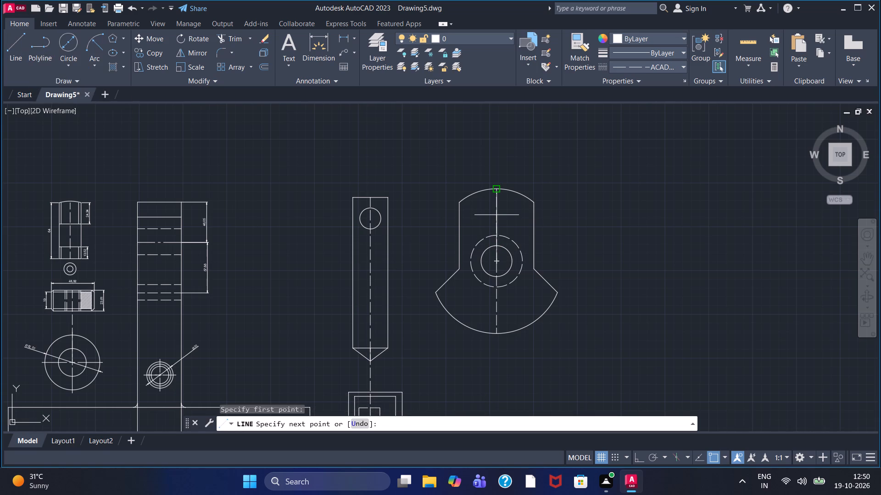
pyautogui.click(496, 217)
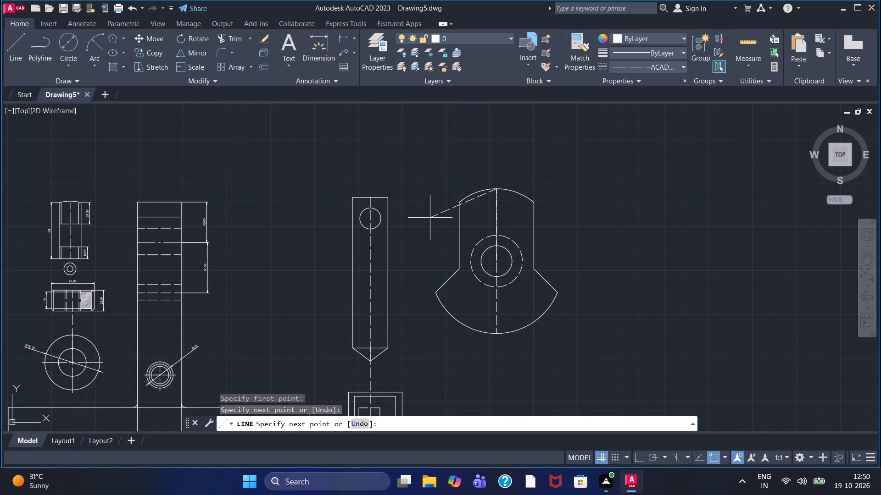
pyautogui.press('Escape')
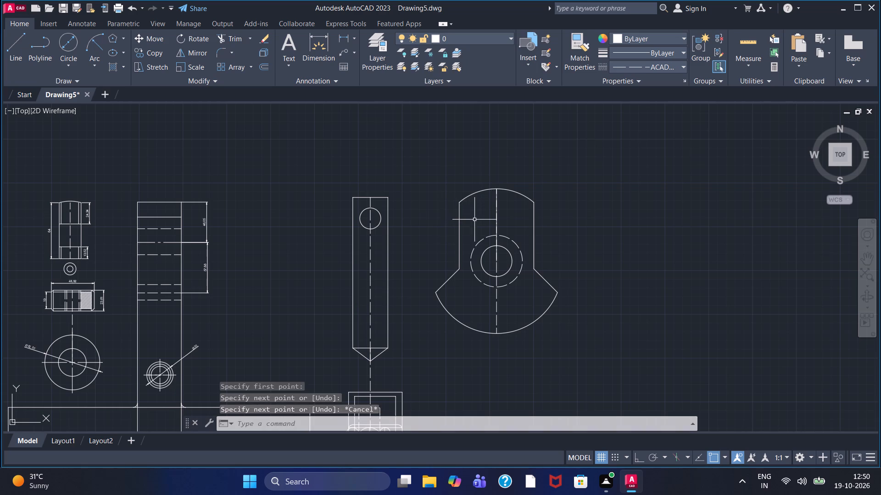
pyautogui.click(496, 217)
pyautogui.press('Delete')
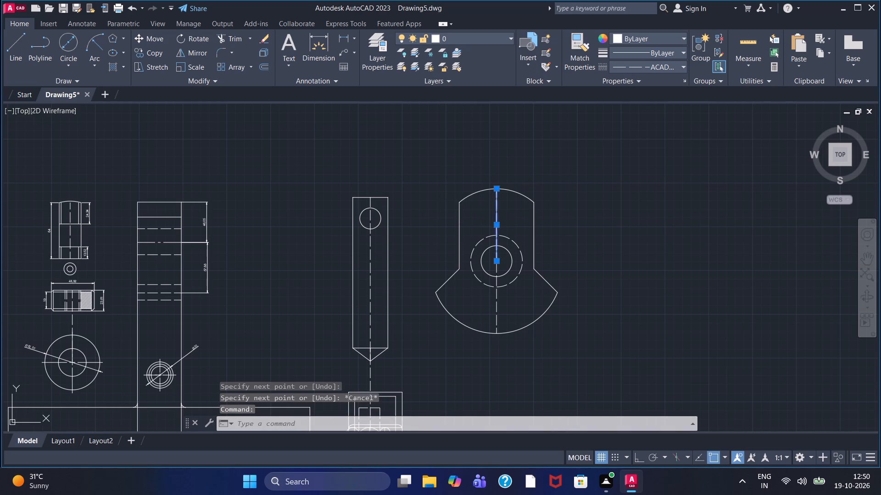
# Draw a horizontal dashed line with Ortho on across the profile, between the dashed circle and the top arc.
pyautogui.click(15, 64)
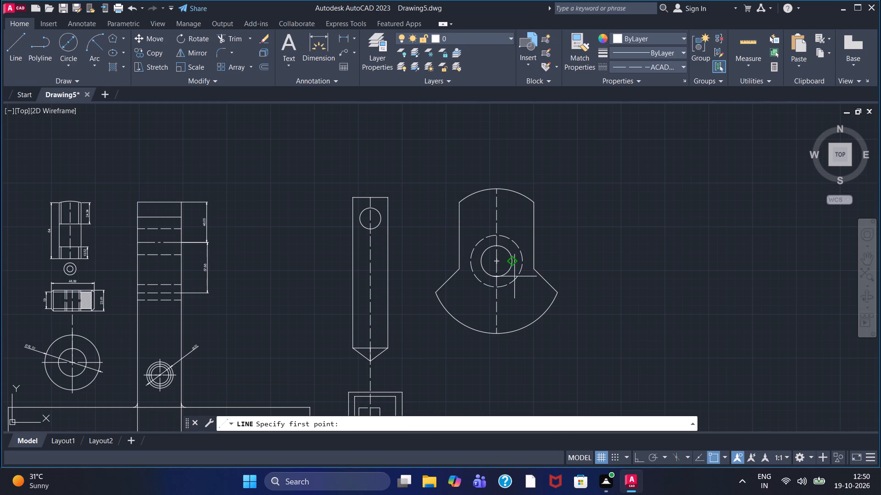
pyautogui.click(439, 223)
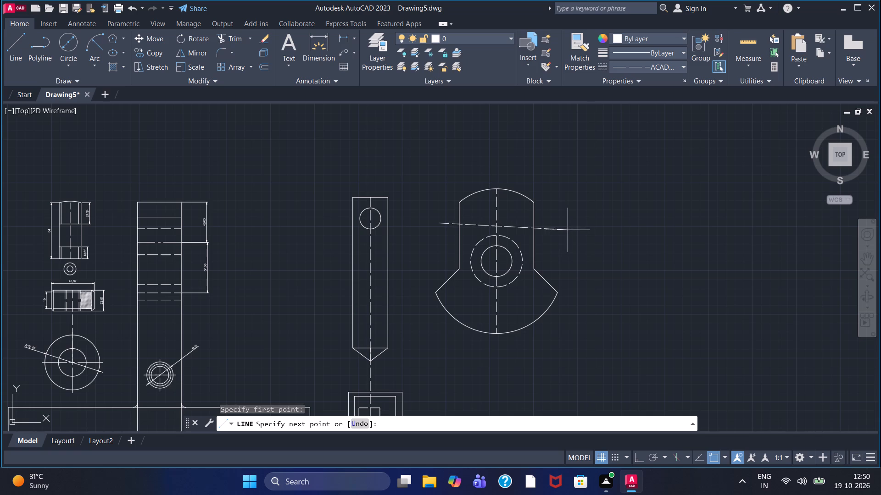
pyautogui.press('F8')
pyautogui.click(577, 233)
pyautogui.rightClick(577, 233)
pyautogui.click(585, 240)
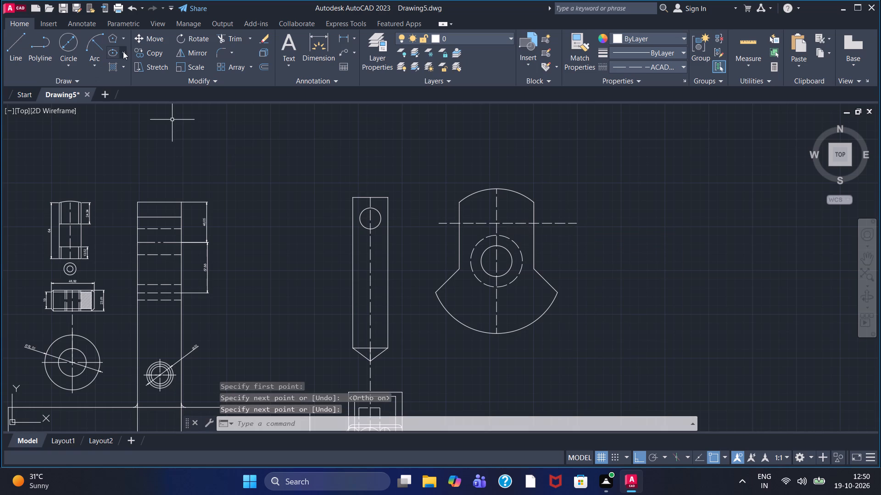
# Trim the centre line above the horizontal dashed line, and trim away all segments of that horizontal line.
pyautogui.click(58, 47)
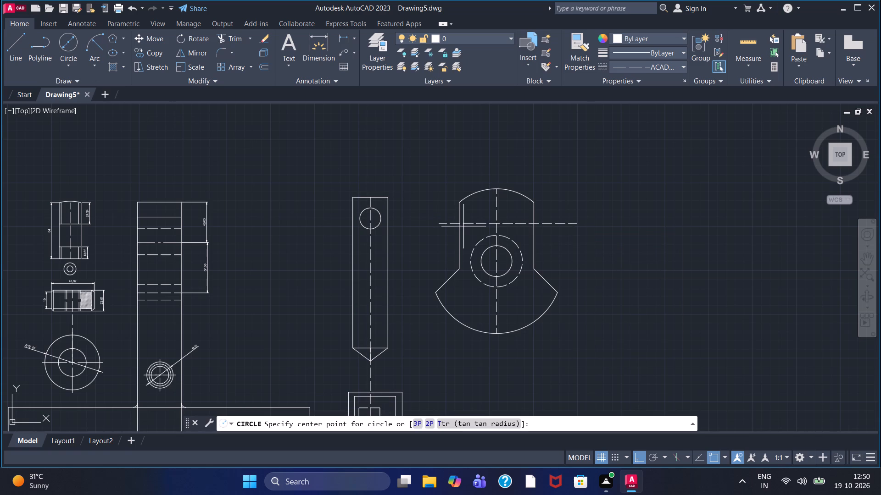
pyautogui.scroll(3, 496, 227)
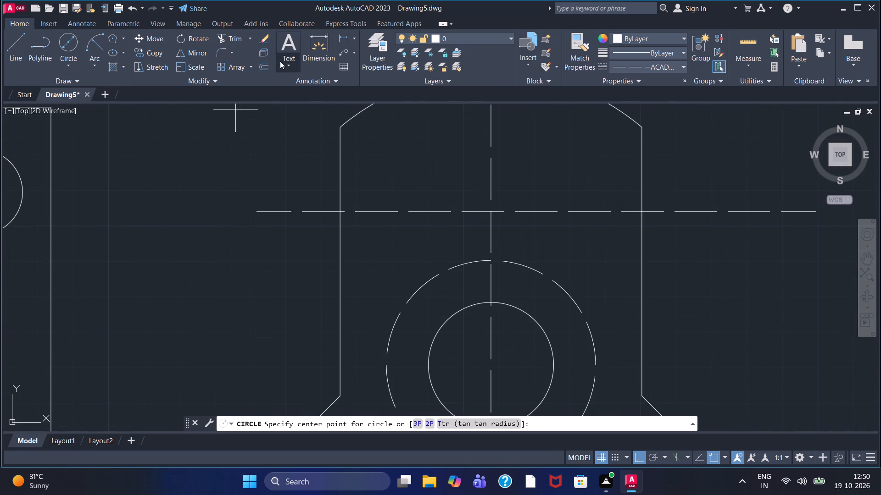
pyautogui.click(234, 38)
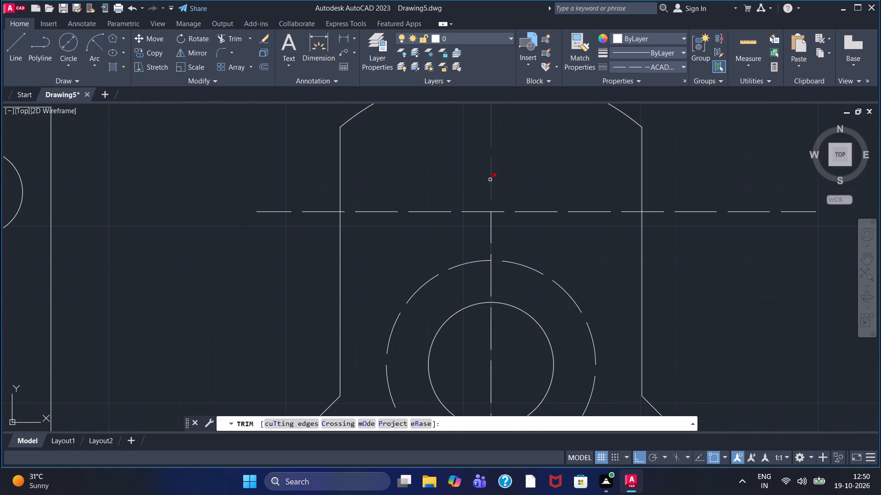
pyautogui.click(490, 180)
pyautogui.click(527, 212)
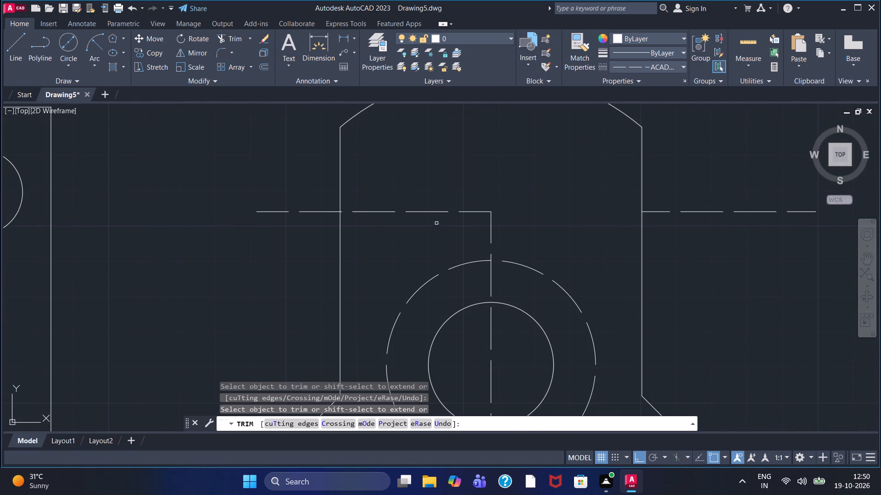
pyautogui.click(437, 213)
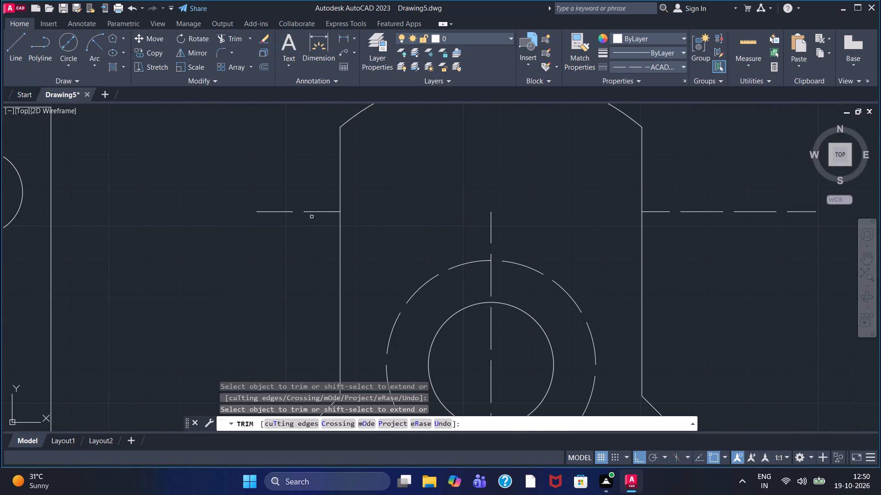
pyautogui.click(315, 213)
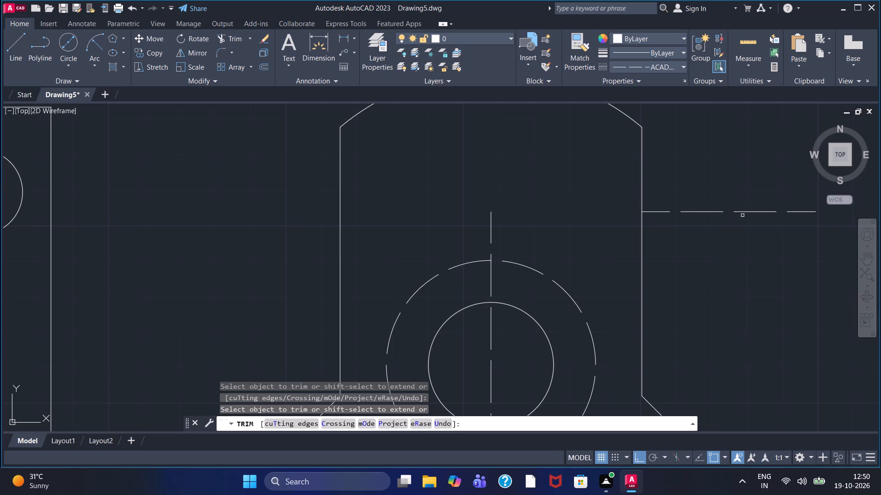
pyautogui.click(745, 213)
# Draw two concentric dashed circles centred on the trimmed centre line's upper end, the outer about 27.5 in diameter and the other smaller.
pyautogui.click(69, 45)
pyautogui.click(491, 213)
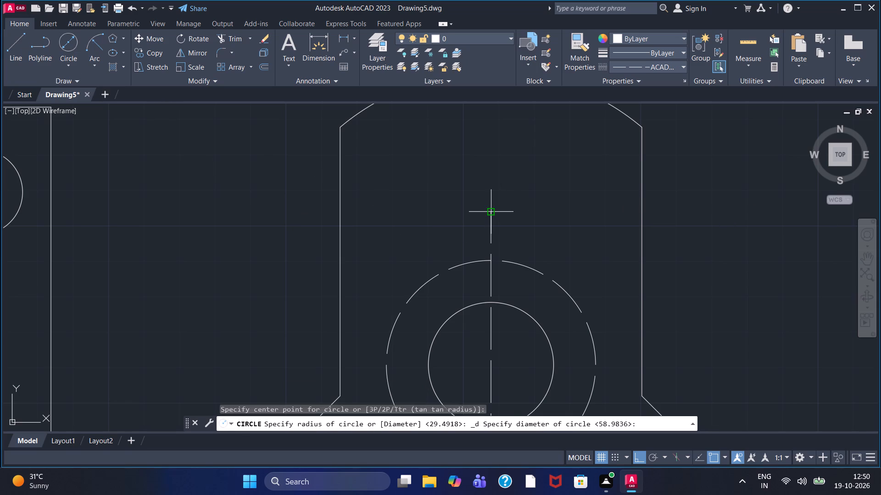
pyautogui.click(589, 290)
pyautogui.click(66, 40)
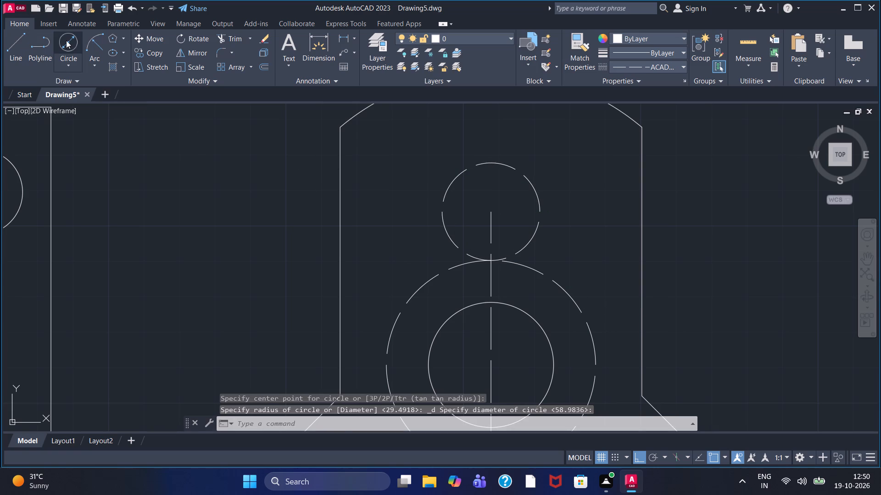
pyautogui.click(493, 213)
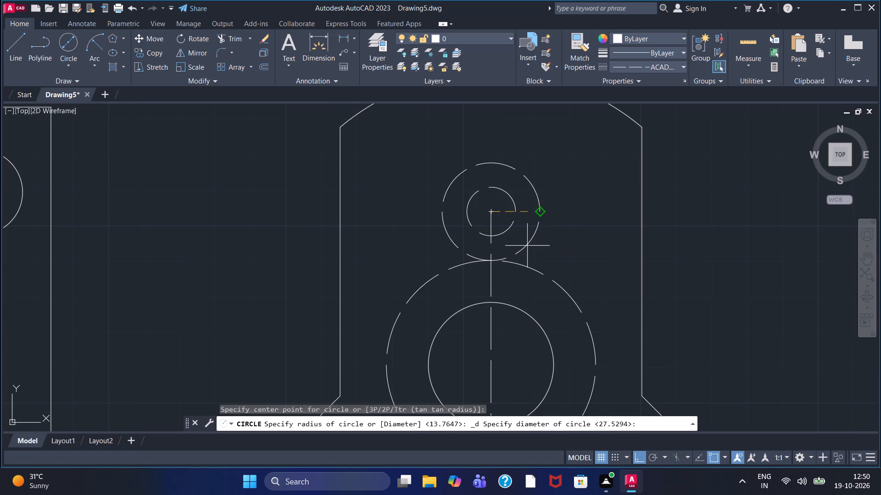
pyautogui.click(550, 241)
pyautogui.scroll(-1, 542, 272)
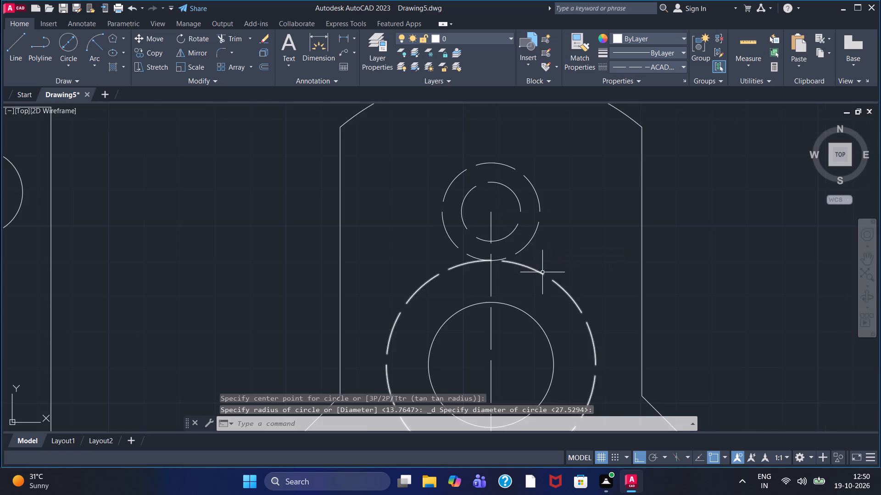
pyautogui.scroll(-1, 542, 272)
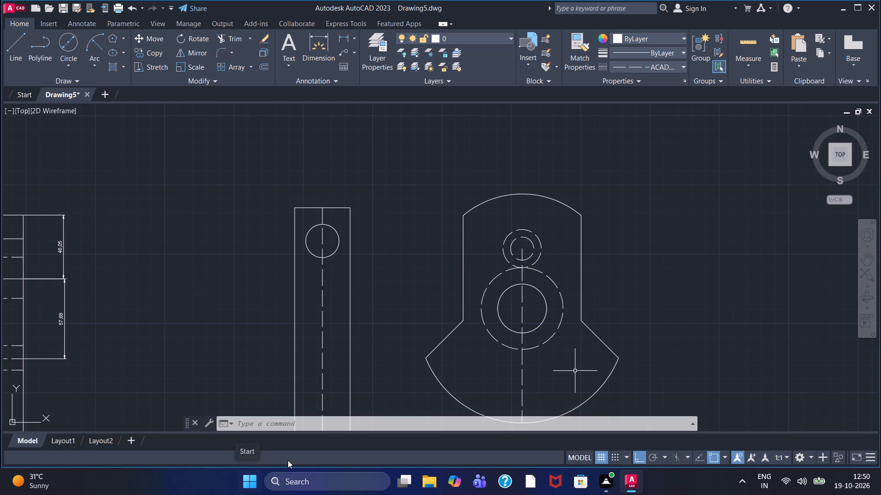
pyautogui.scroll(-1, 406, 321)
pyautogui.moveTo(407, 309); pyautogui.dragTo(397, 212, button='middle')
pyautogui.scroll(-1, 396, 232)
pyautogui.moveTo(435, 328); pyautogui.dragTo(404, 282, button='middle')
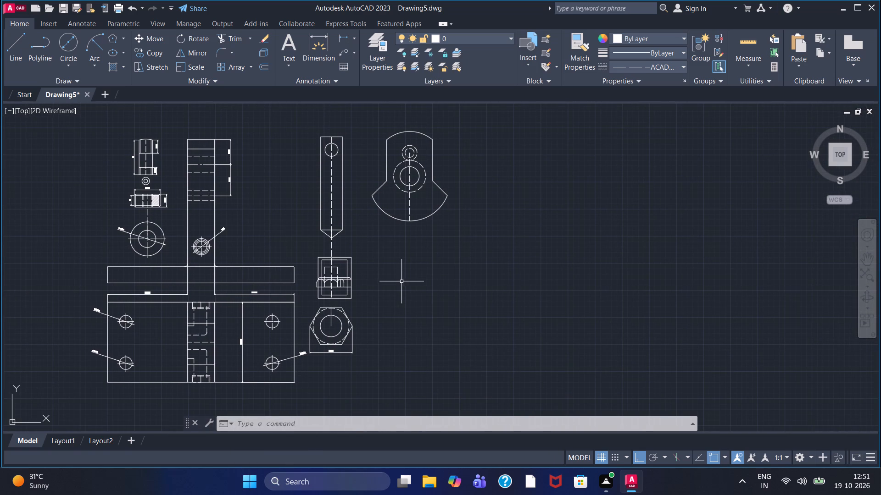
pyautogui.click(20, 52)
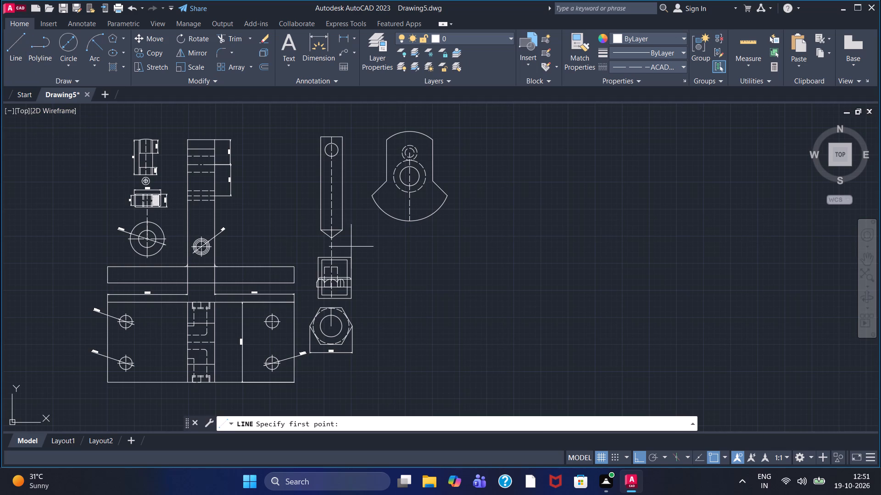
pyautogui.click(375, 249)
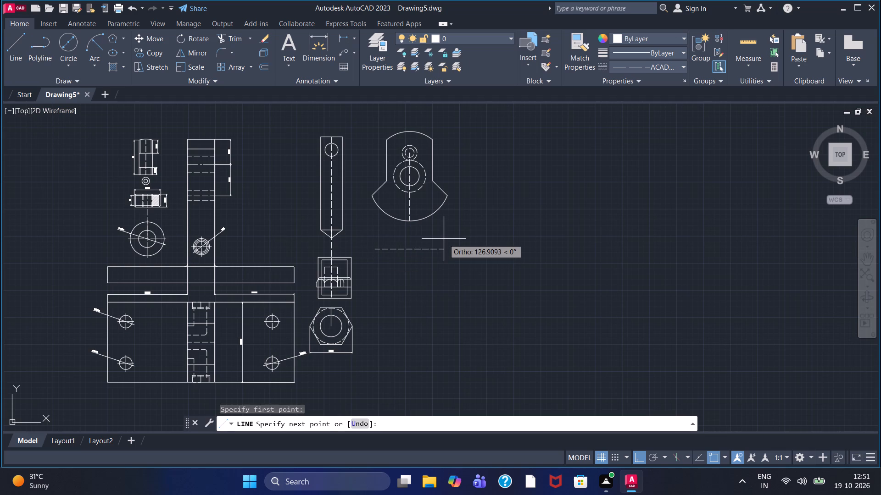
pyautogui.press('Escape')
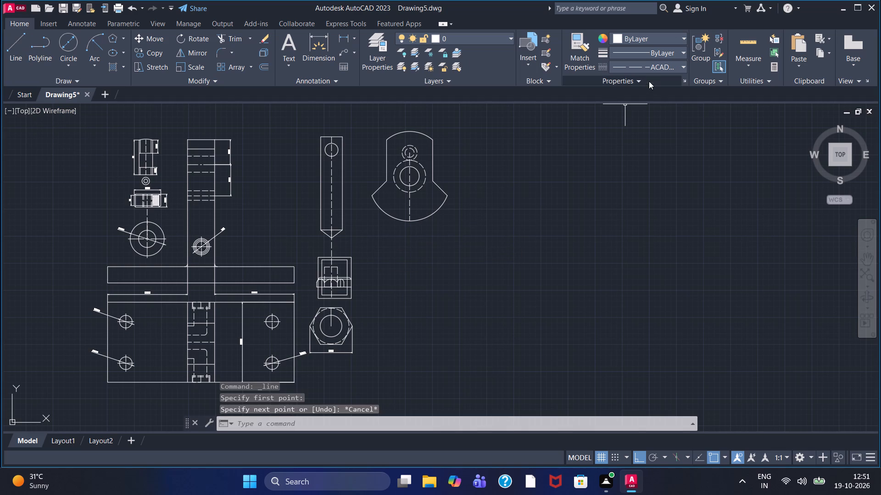
# Draw connected Continuous lines below the fan-bottomed profile: top edge about 155, right edge about 52 down, and a bottom edge overshooting leftward.
pyautogui.click(656, 66)
pyautogui.click(646, 126)
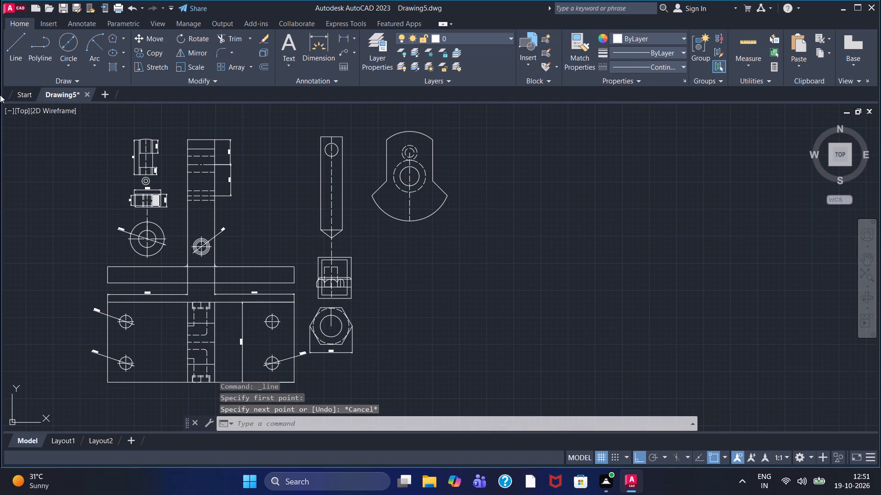
pyautogui.click(10, 59)
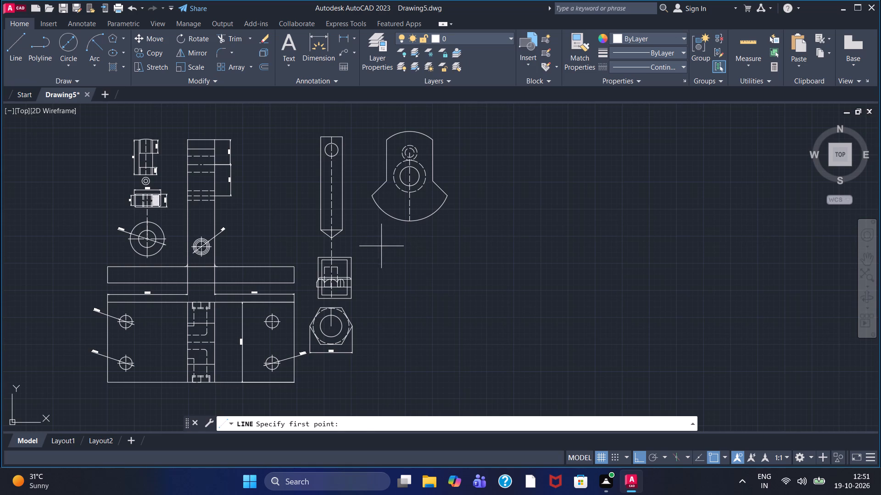
pyautogui.click(380, 248)
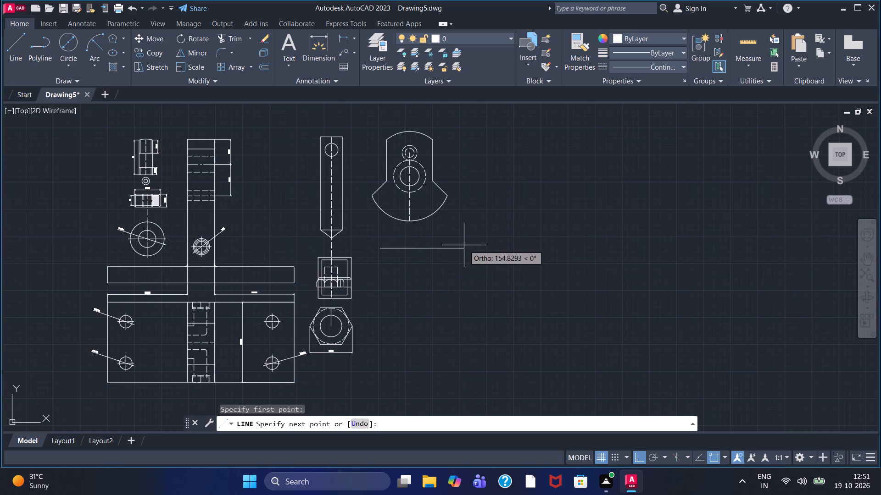
pyautogui.click(465, 245)
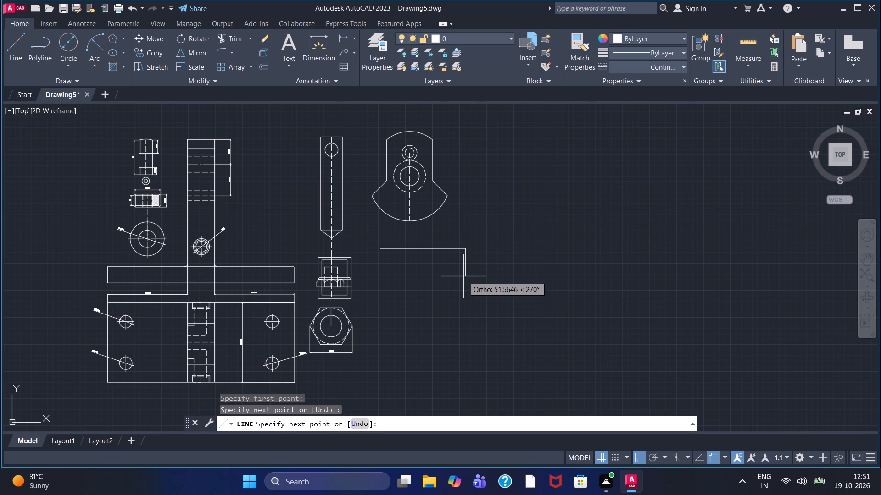
pyautogui.click(463, 276)
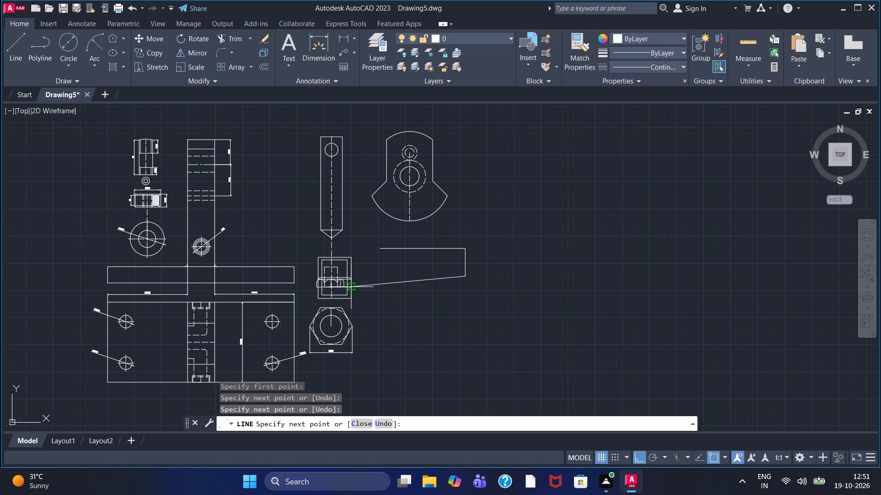
pyautogui.click(364, 276)
pyautogui.rightClick(364, 269)
pyautogui.click(374, 271)
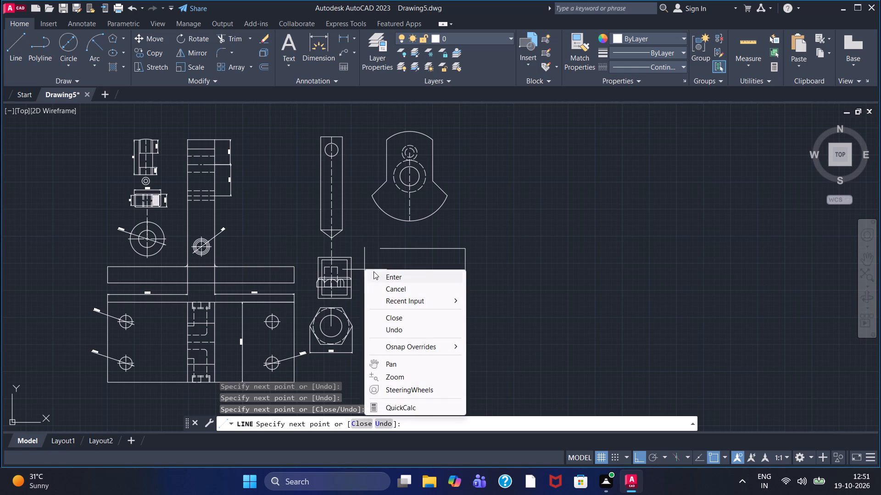
# Close the rectangle with a vertical line down from the top edge's left end, and trim both overhanging ends at the lower-left corner.
pyautogui.click(7, 59)
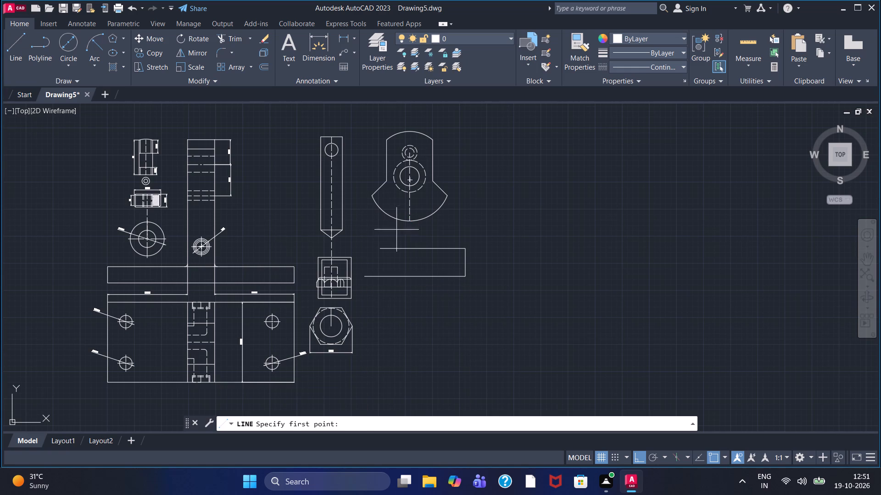
pyautogui.click(385, 250)
pyautogui.click(373, 308)
pyautogui.rightClick(373, 308)
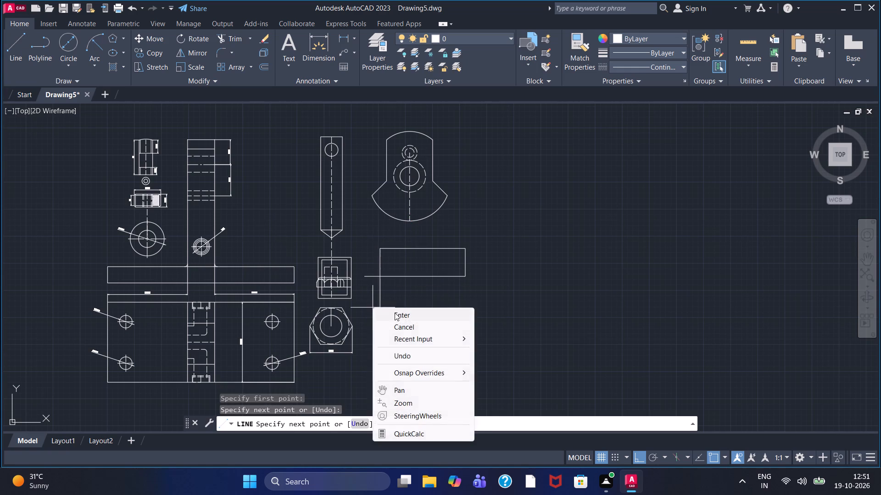
pyautogui.click(395, 314)
pyautogui.click(224, 42)
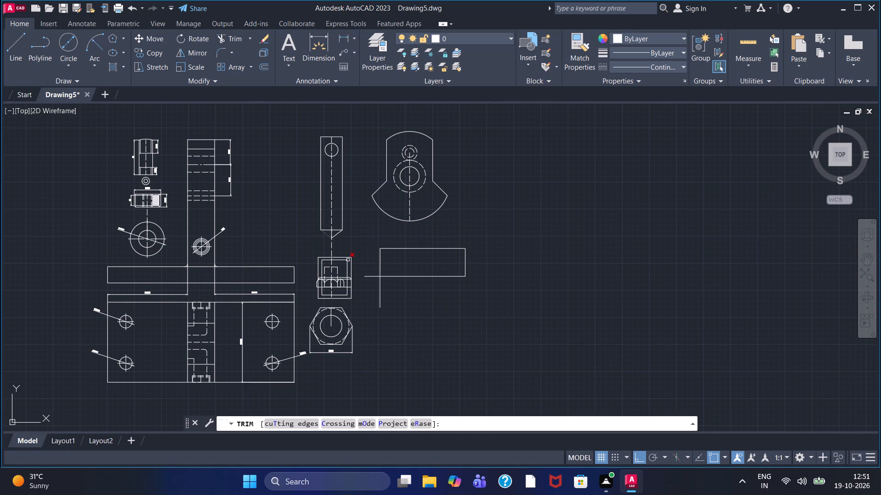
pyautogui.scroll(1, 350, 260)
pyautogui.click(378, 287)
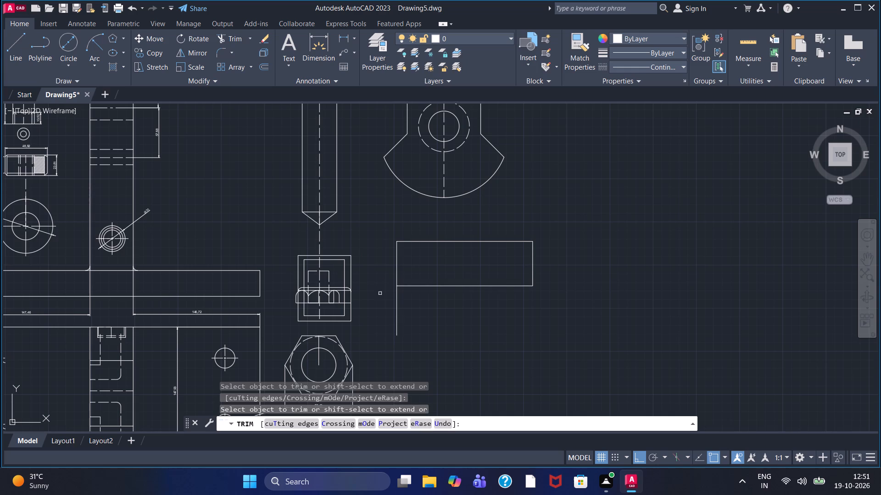
pyautogui.click(397, 310)
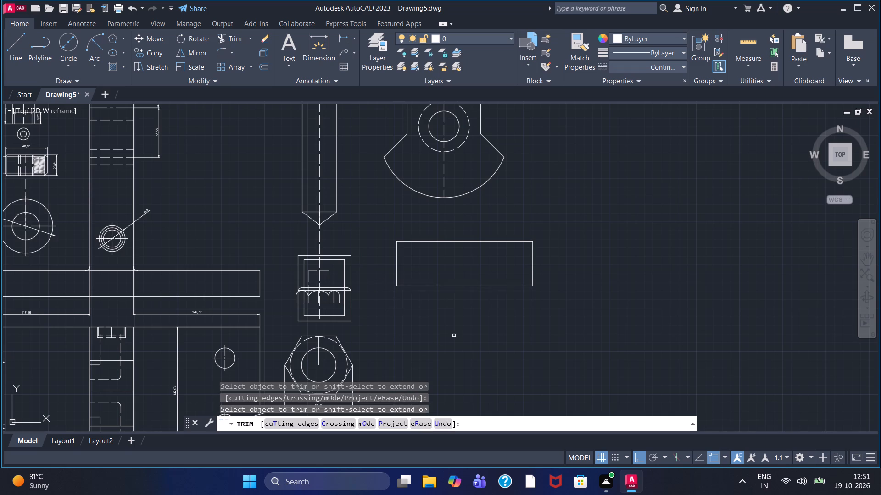
# Draw two vertical lines through the rectangle, one near each short side, both extending beyond its top and bottom edges.
pyautogui.click(17, 56)
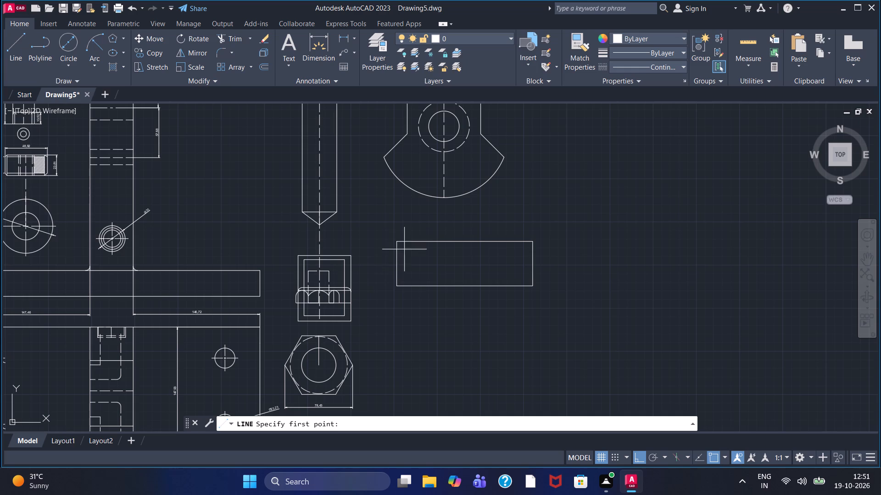
pyautogui.click(424, 232)
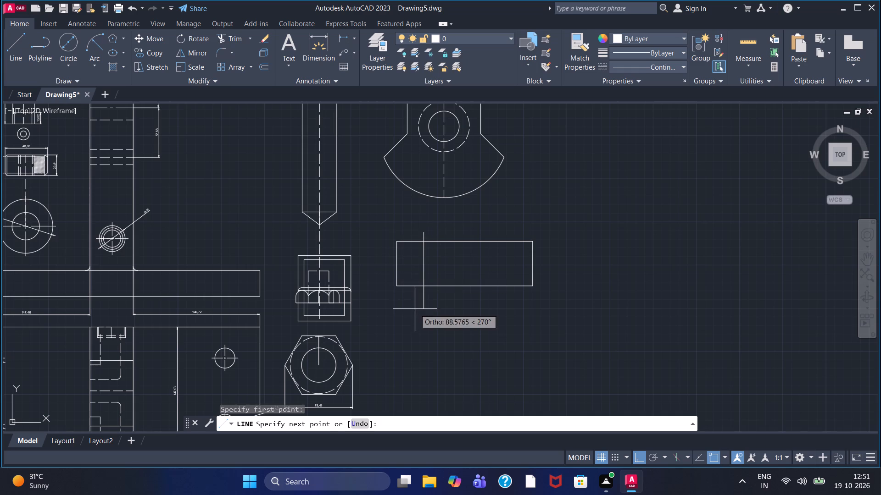
pyautogui.click(415, 310)
pyautogui.rightClick(415, 310)
pyautogui.click(437, 317)
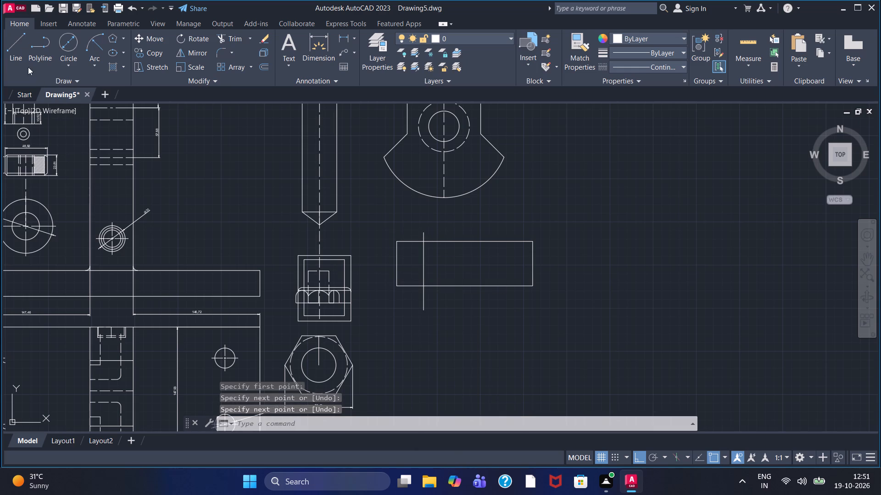
pyautogui.click(23, 56)
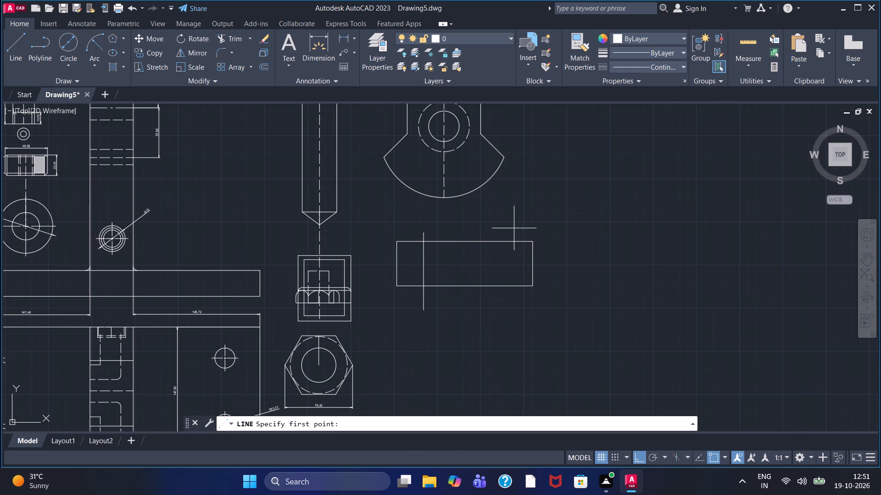
pyautogui.doubleClick(507, 227)
pyautogui.click(502, 312)
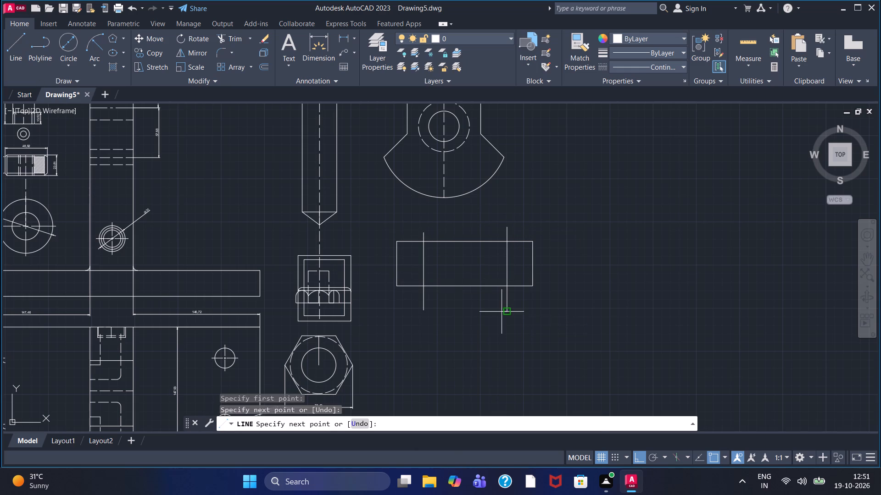
pyautogui.rightClick(502, 312)
pyautogui.click(527, 318)
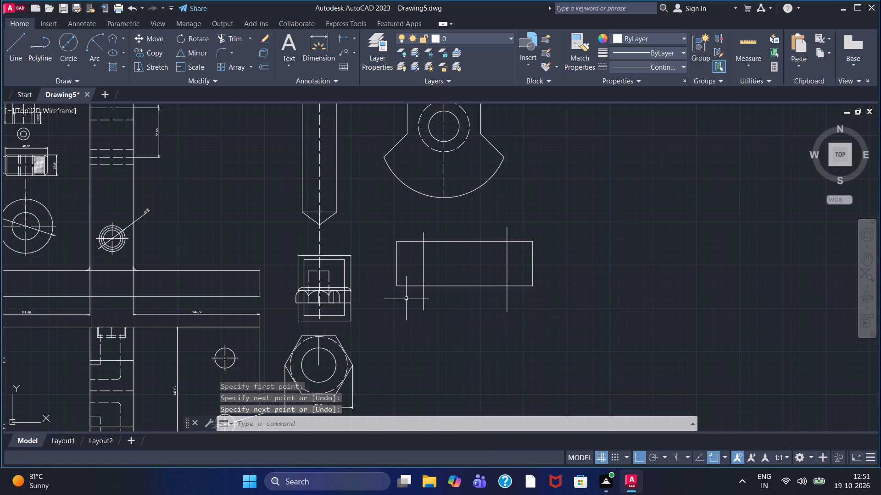
# Draw a vertical line joining the midpoints of the rectangle's top and bottom edges.
pyautogui.click(22, 51)
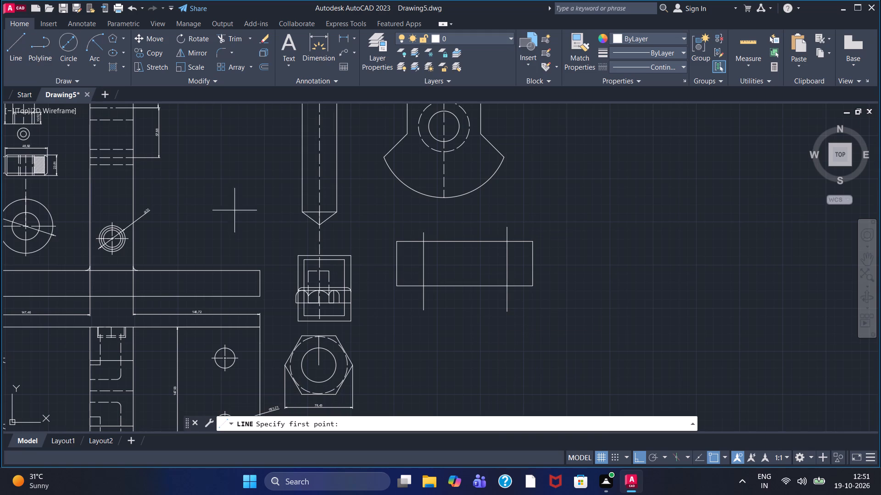
pyautogui.click(465, 244)
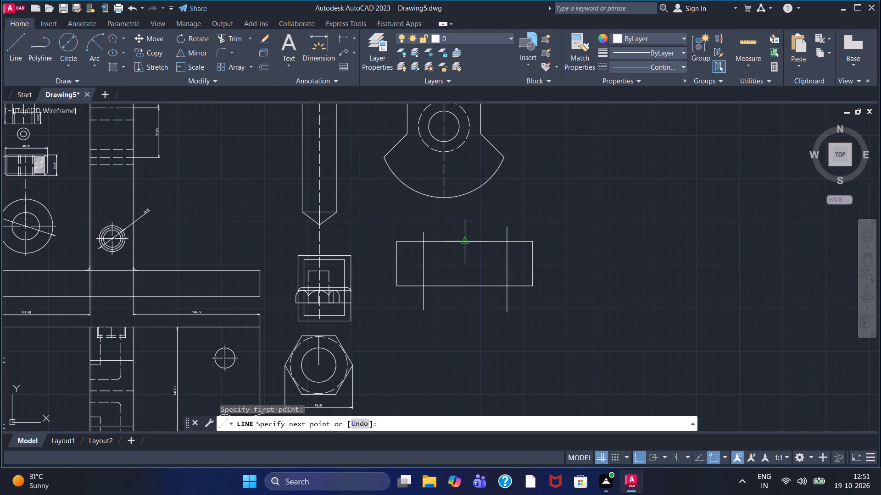
pyautogui.doubleClick(466, 286)
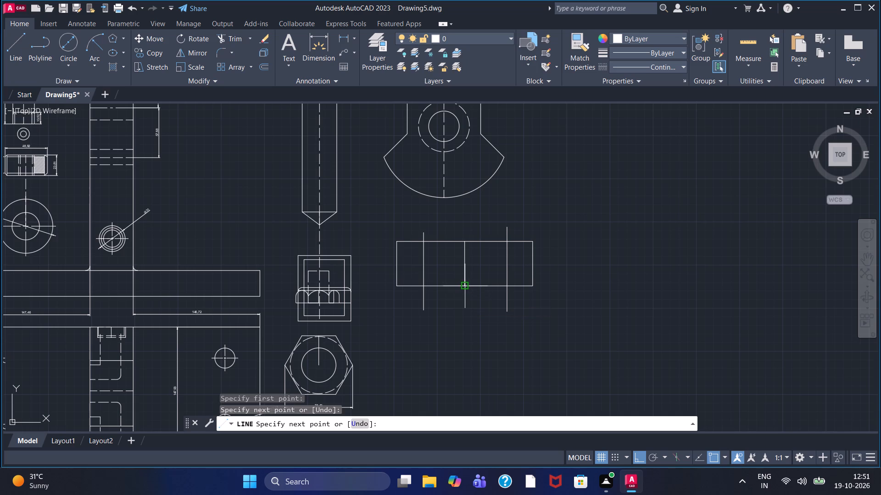
pyautogui.rightClick(474, 256)
pyautogui.click(488, 265)
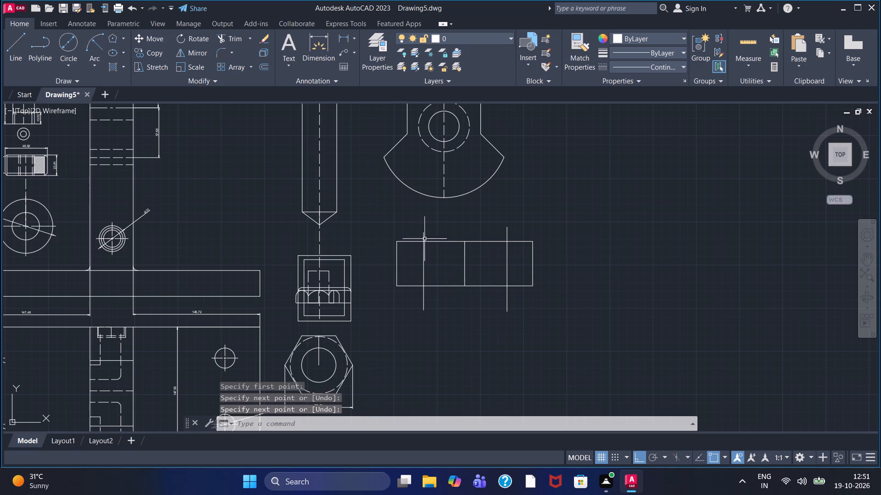
# Set the linetype to ACAD_ISO02W100 and offset the rectangle's middle vertical line once to each side using the Through option.
pyautogui.click(263, 64)
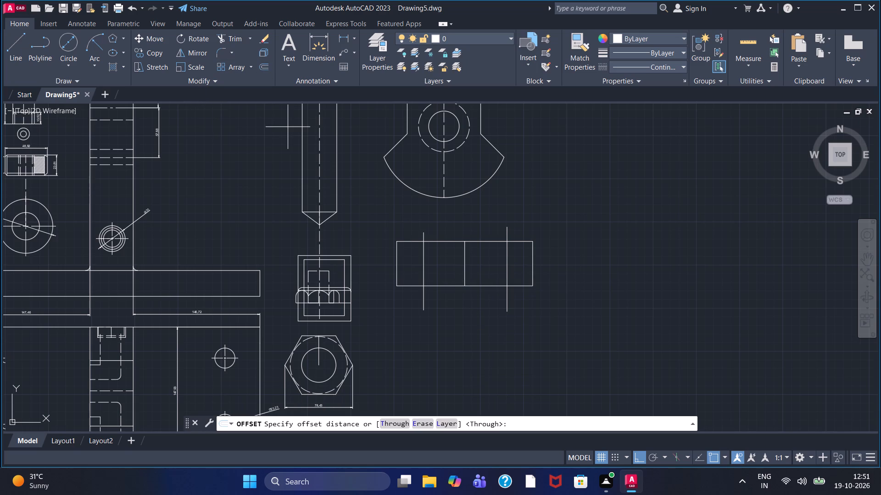
pyautogui.click(652, 64)
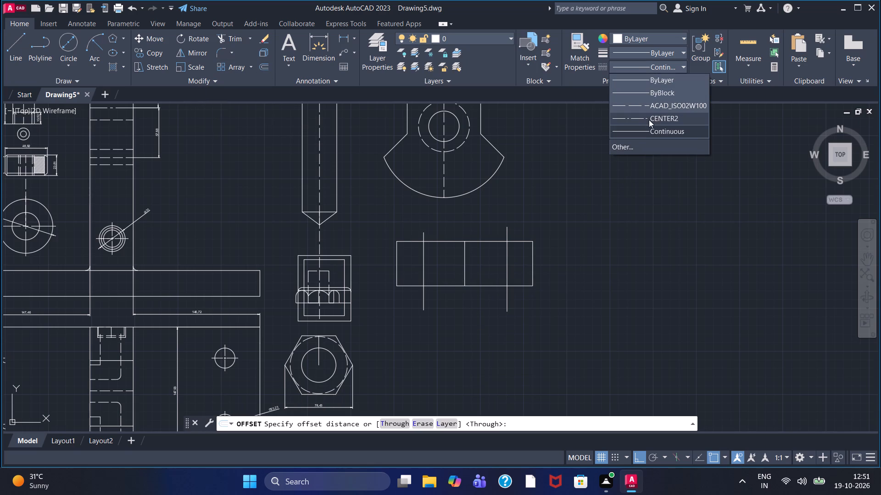
pyautogui.click(653, 105)
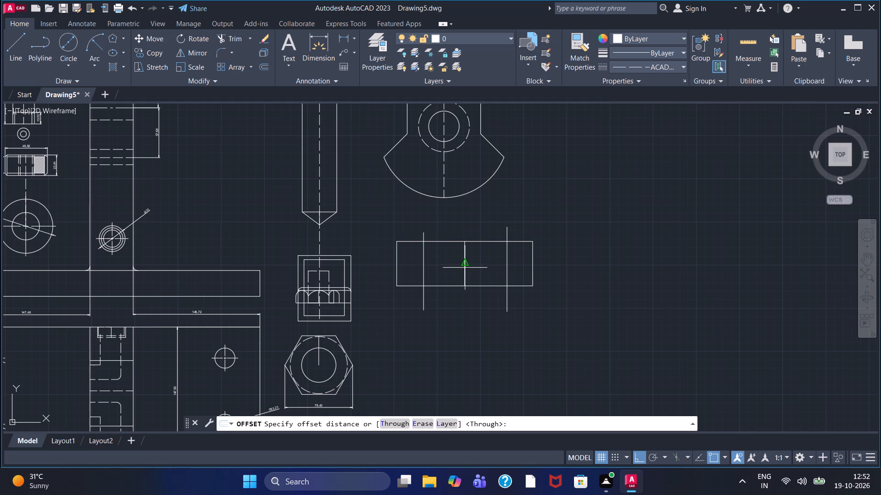
pyautogui.click(391, 425)
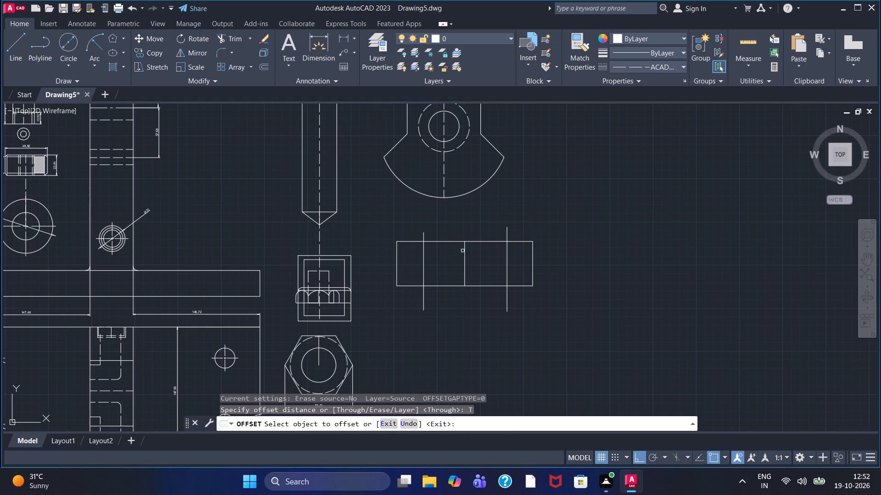
pyautogui.click(466, 265)
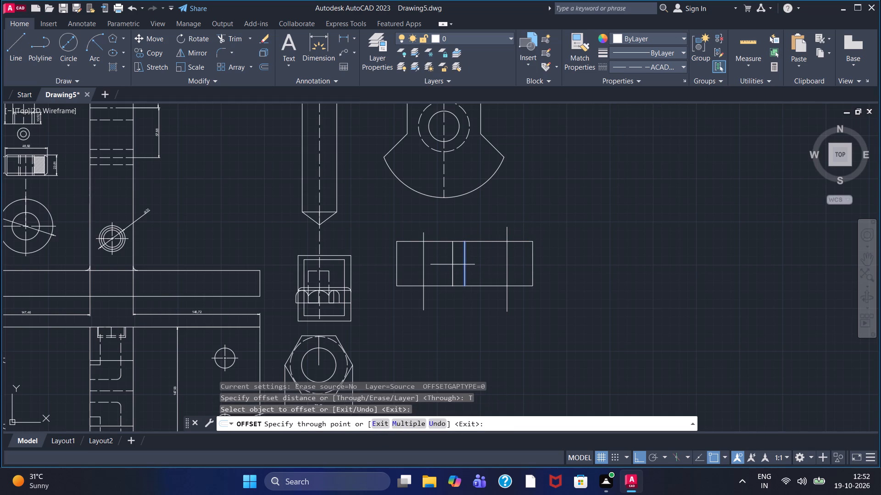
pyautogui.click(449, 266)
pyautogui.click(466, 265)
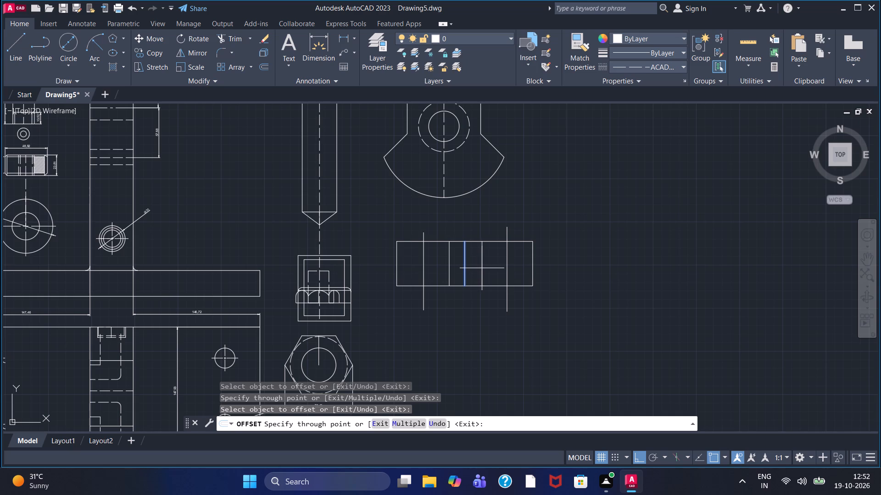
pyautogui.click(482, 268)
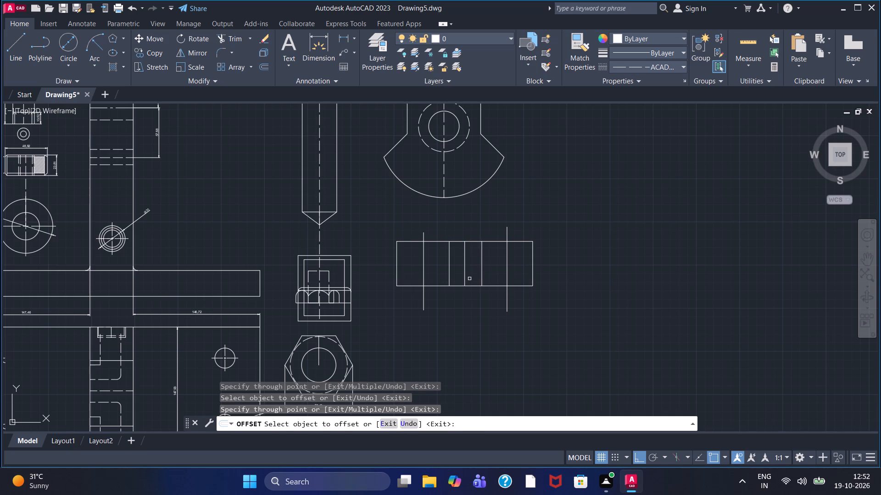
# Draw a dashed horizontal line at mid-height between the two offset vertical lines flanking the rectangle's middle line.
pyautogui.click(17, 51)
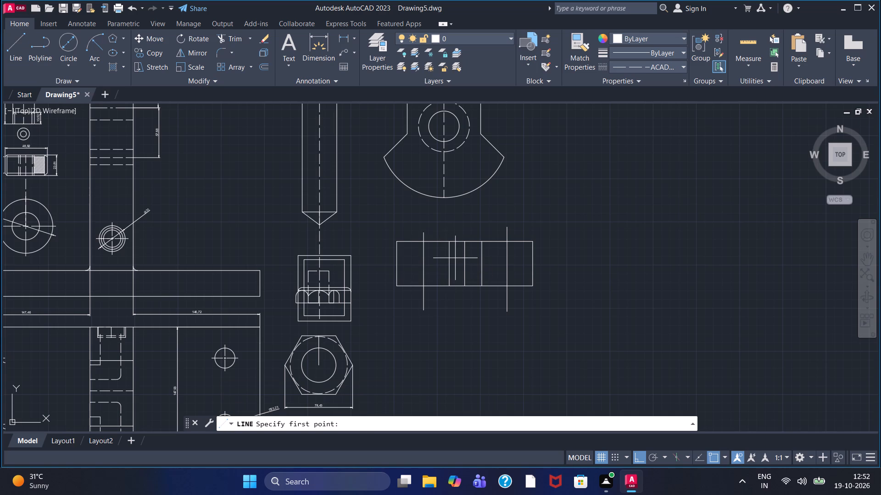
pyautogui.click(454, 255)
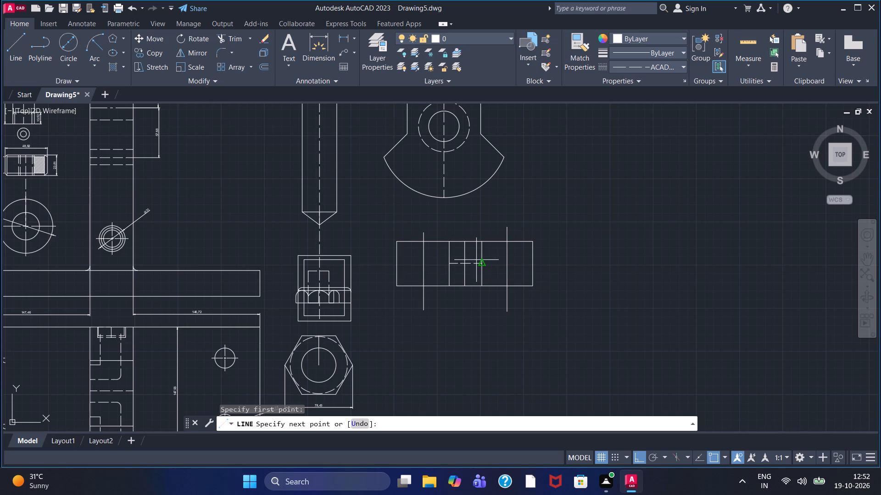
pyautogui.click(480, 260)
pyautogui.rightClick(497, 256)
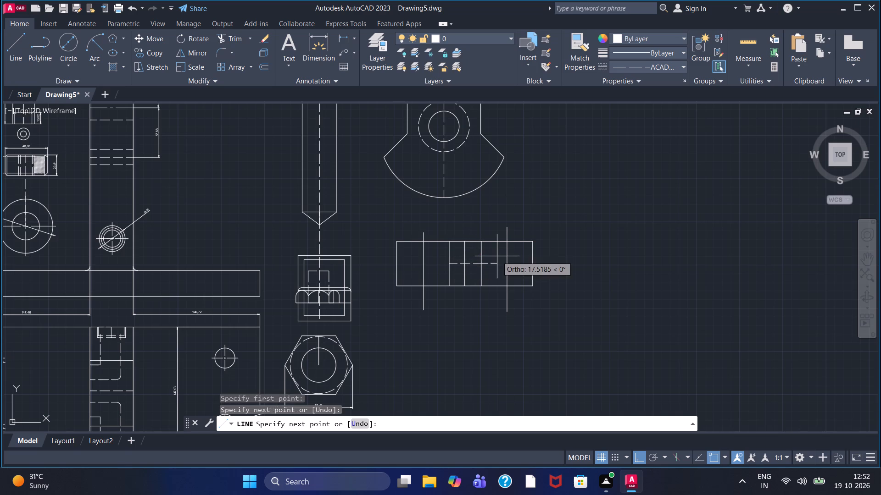
pyautogui.click(502, 261)
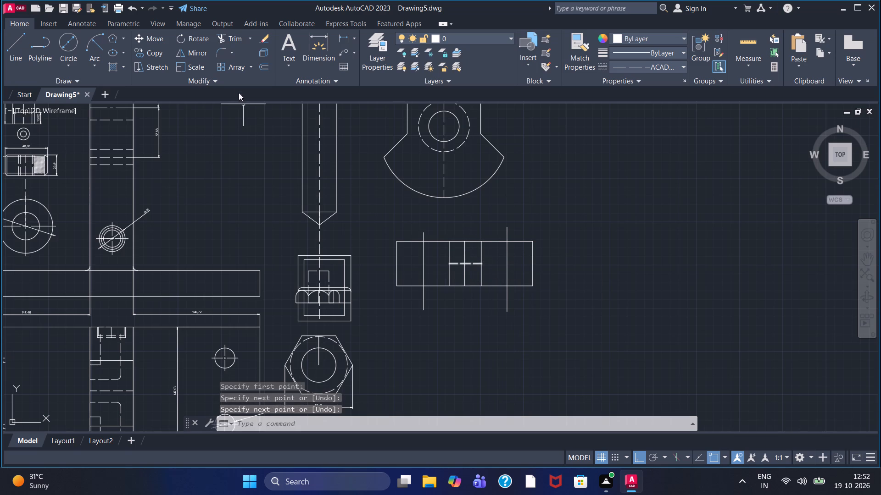
# Offset the dashed horizontal line once above and once below using the Through option.
pyautogui.click(267, 65)
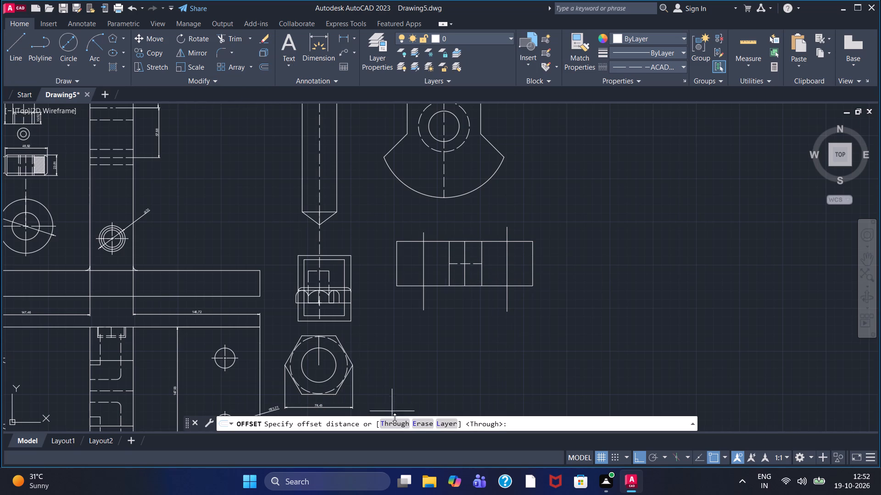
pyautogui.click(397, 423)
pyautogui.scroll(2, 450, 272)
pyautogui.click(457, 252)
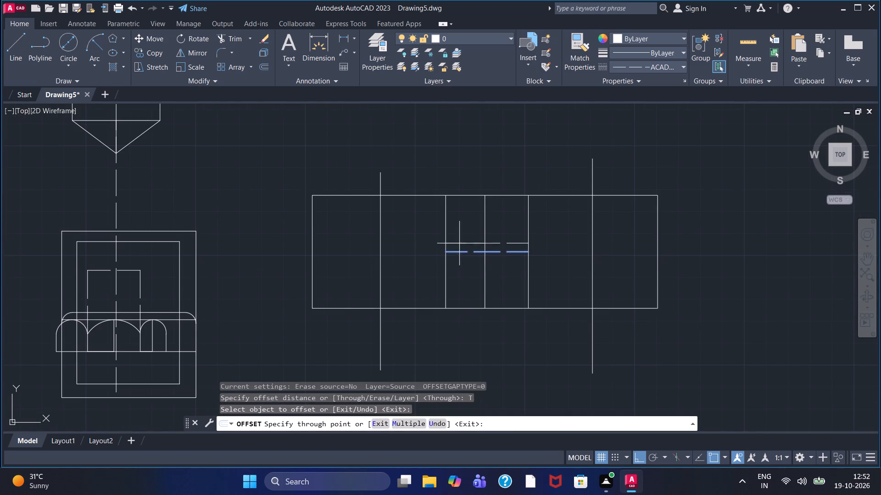
pyautogui.click(464, 222)
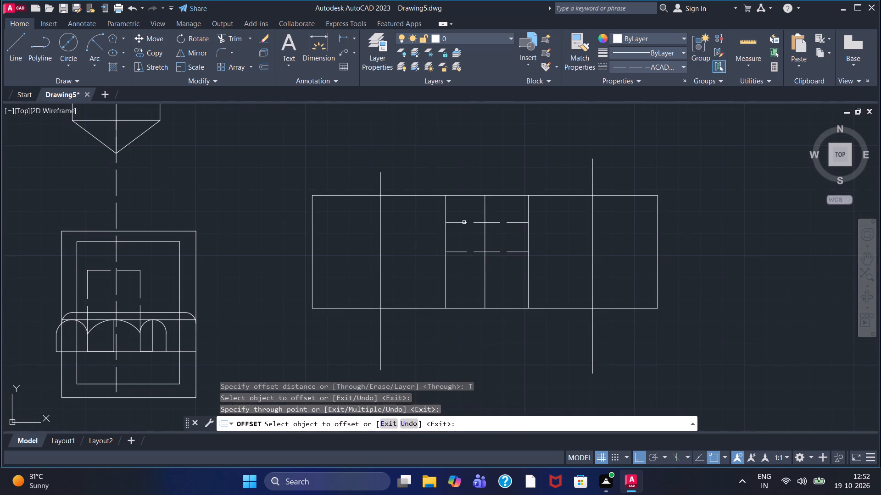
pyautogui.click(466, 253)
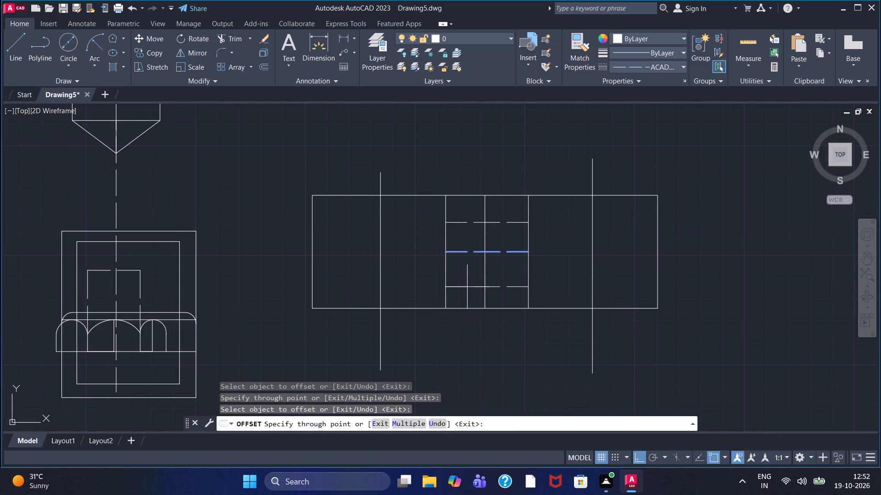
pyautogui.click(467, 287)
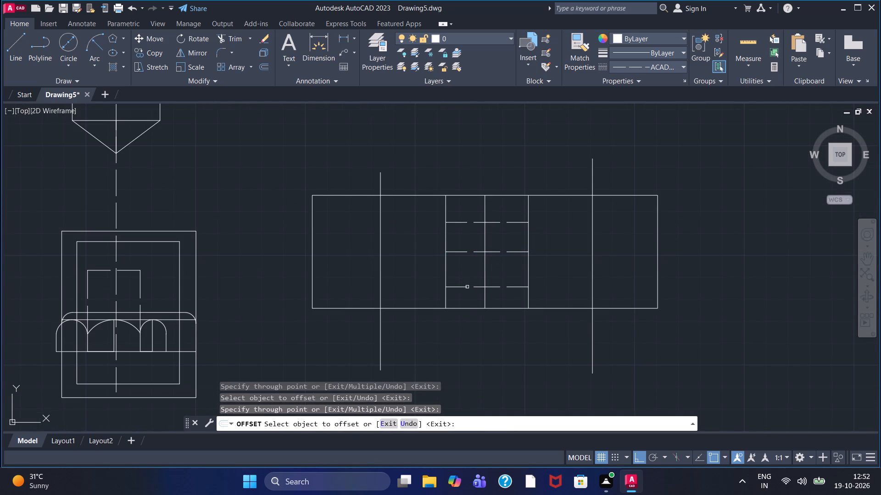
# Draw a dashed U-shape of two verticals joined near the rectangle's bottom edge, with the verticals crossing all three dashed horizontal lines.
pyautogui.click(11, 42)
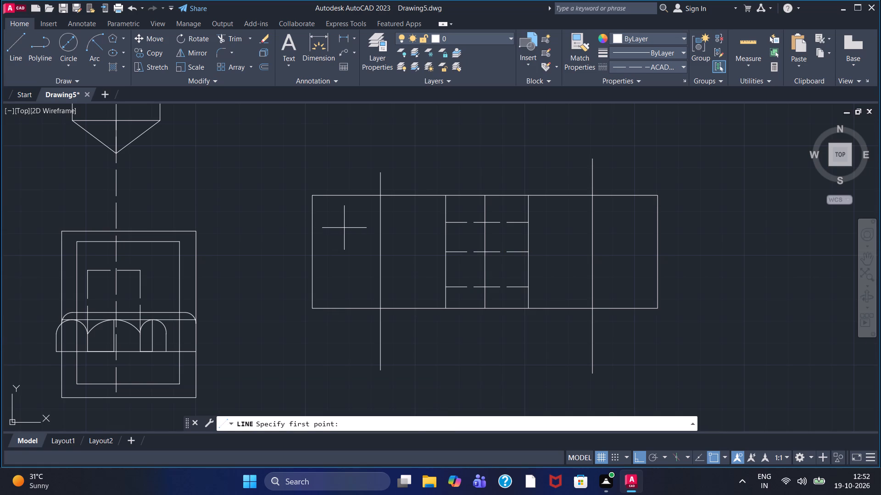
pyautogui.click(459, 214)
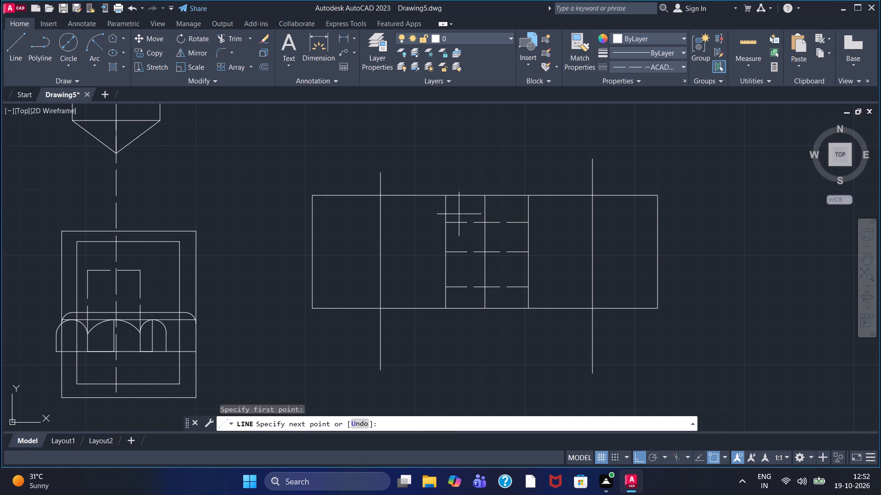
pyautogui.click(458, 300)
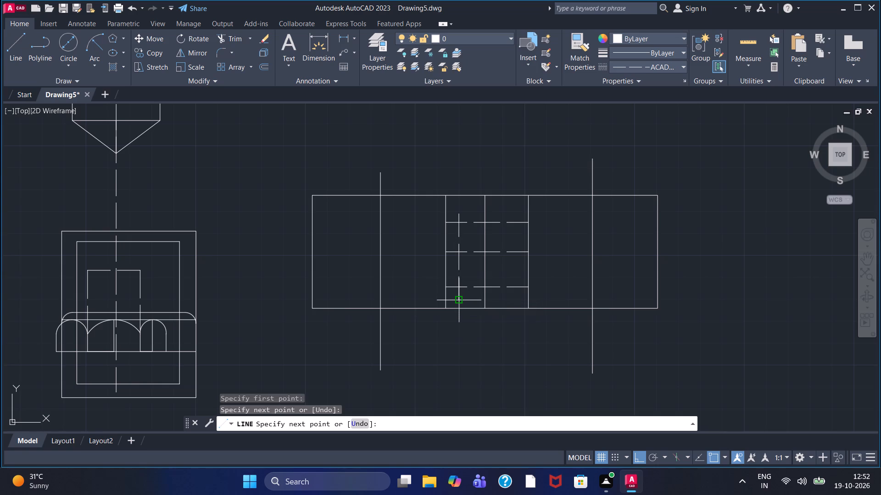
pyautogui.click(510, 300)
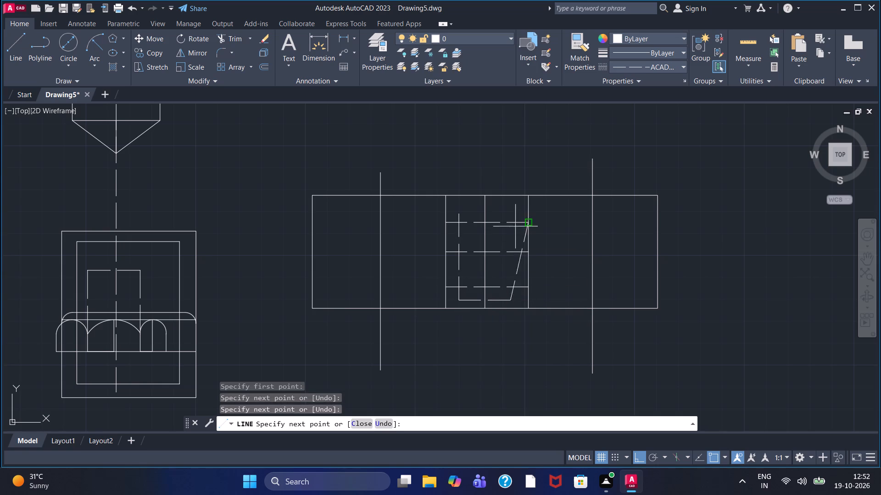
pyautogui.click(510, 212)
pyautogui.rightClick(510, 212)
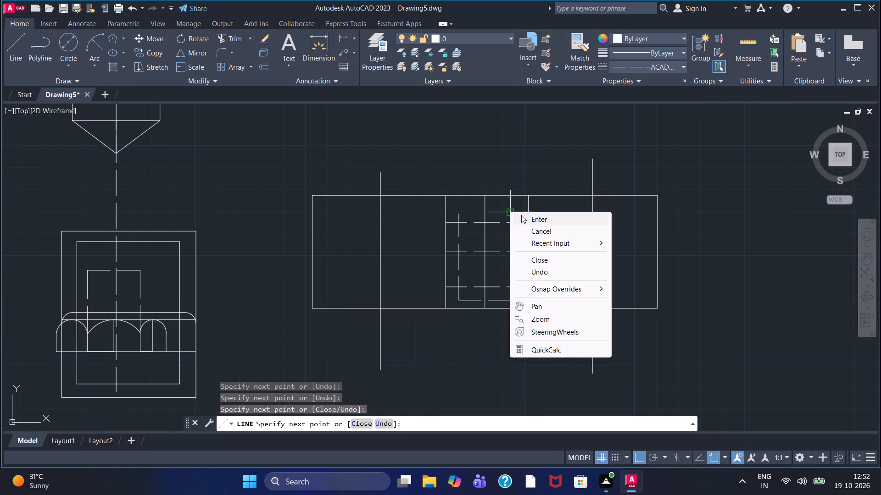
pyautogui.click(521, 215)
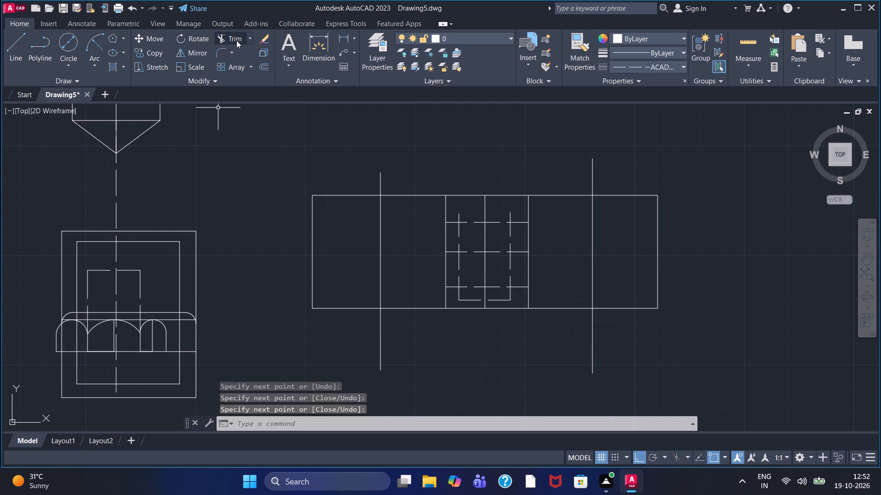
# Trim the overhanging ends where the top dashed horizontal line meets the two dashed verticals, leaving clean upper corners.
pyautogui.click(236, 40)
pyautogui.scroll(2, 424, 217)
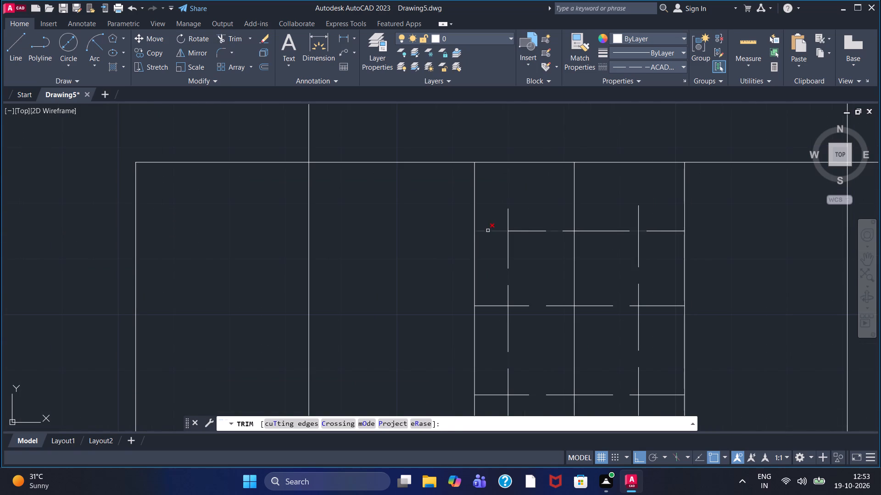
pyautogui.click(488, 231)
pyautogui.click(509, 219)
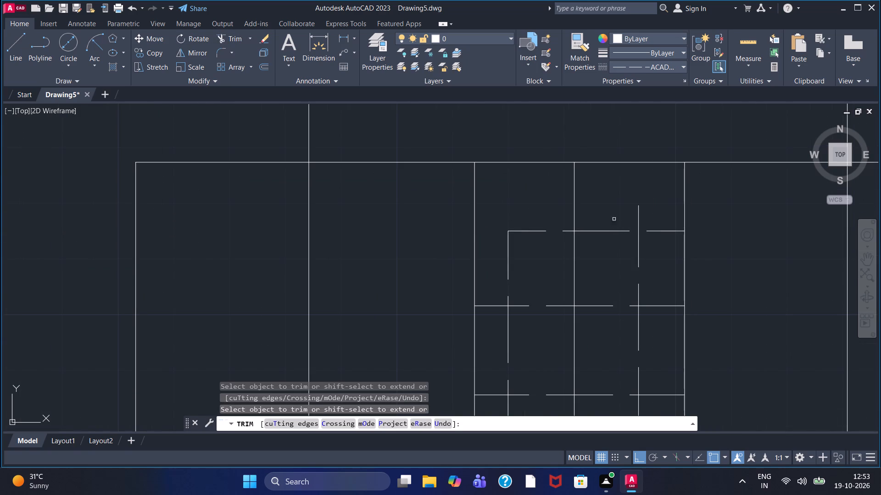
pyautogui.click(637, 216)
pyautogui.click(656, 231)
# Trim the overhangs at the two lower dashed corners and remove the U-shape's bottom segment below the lowest offset line.
pyautogui.scroll(-1, 648, 234)
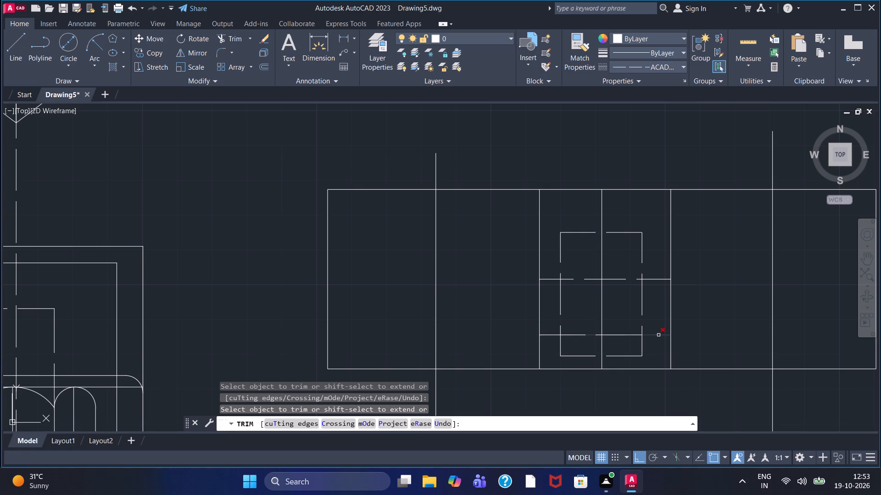
pyautogui.click(658, 335)
pyautogui.click(642, 348)
pyautogui.click(632, 355)
pyautogui.click(597, 357)
pyautogui.click(559, 348)
pyautogui.doubleClick(546, 333)
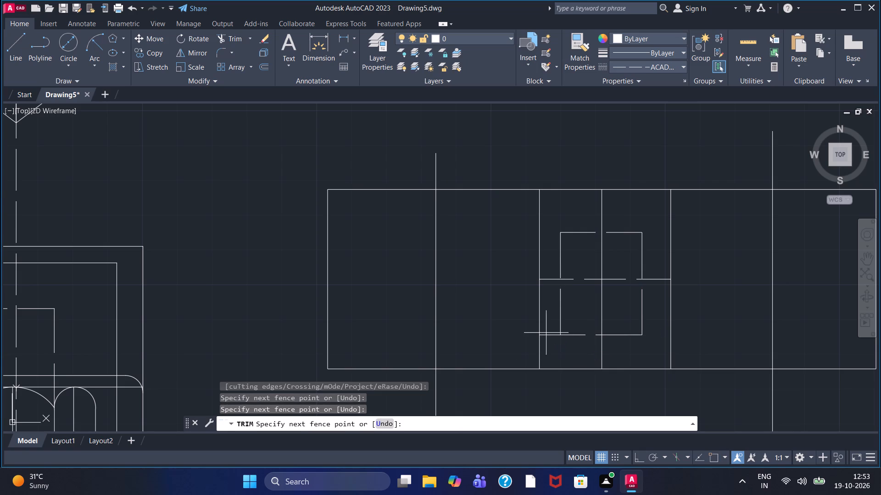
pyautogui.click(552, 346)
# Trim both ends of the middle dashed horizontal line back to the dashed verticals.
pyautogui.moveTo(546, 266); pyautogui.dragTo(552, 286)
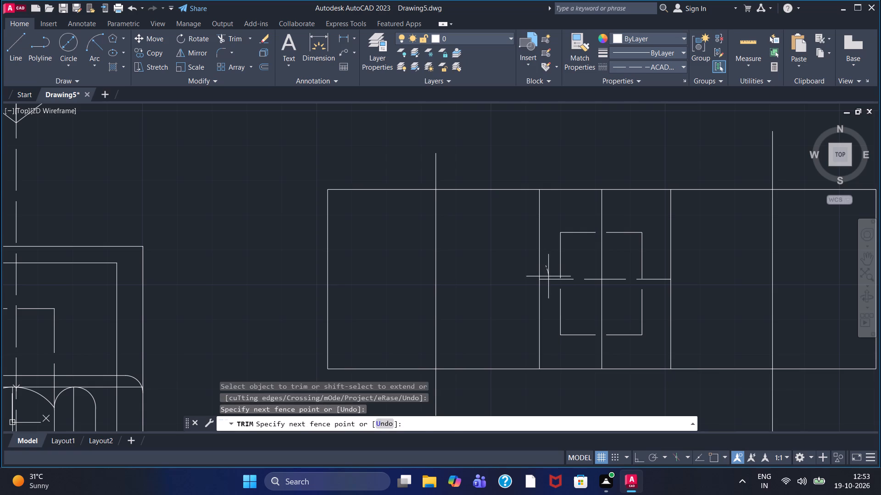
pyautogui.moveTo(552, 286); pyautogui.dragTo(552, 289)
pyautogui.moveTo(655, 270); pyautogui.dragTo(657, 295)
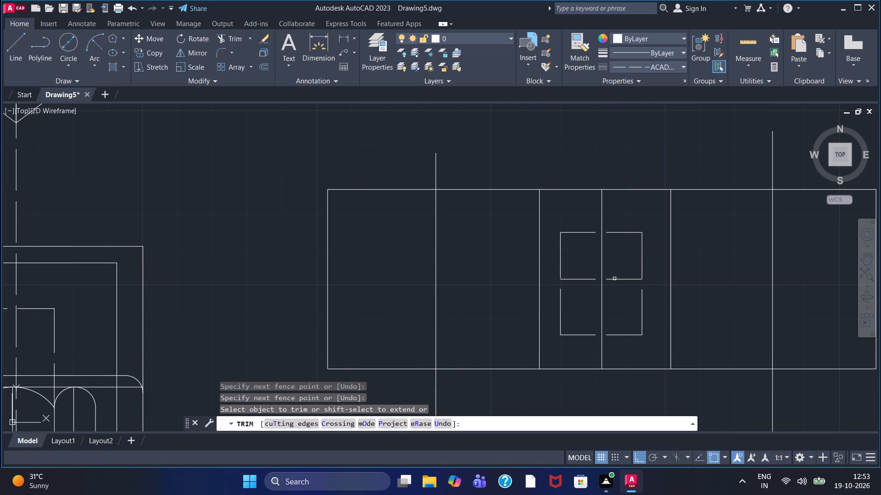
# Set the linetype to Continuous and, with Ortho off, draw a diagonal from the dashed rectangle's upper-left corner to the left offset line's top end.
pyautogui.click(6, 57)
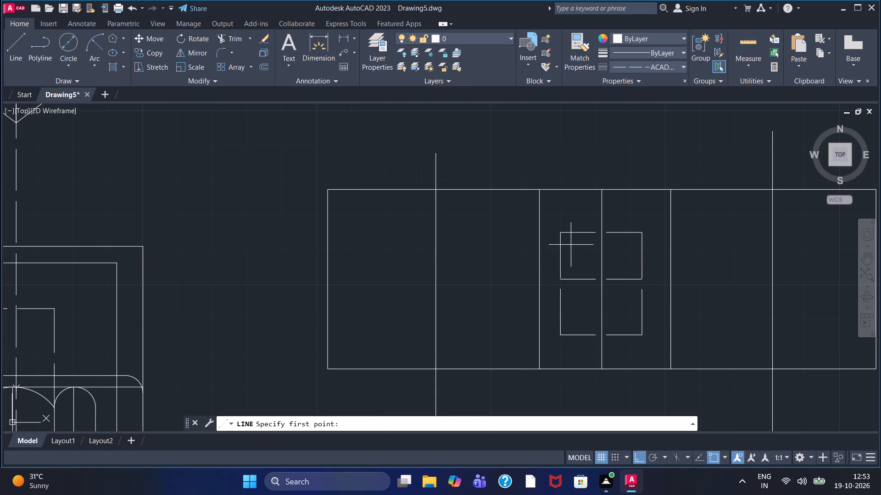
pyautogui.click(648, 67)
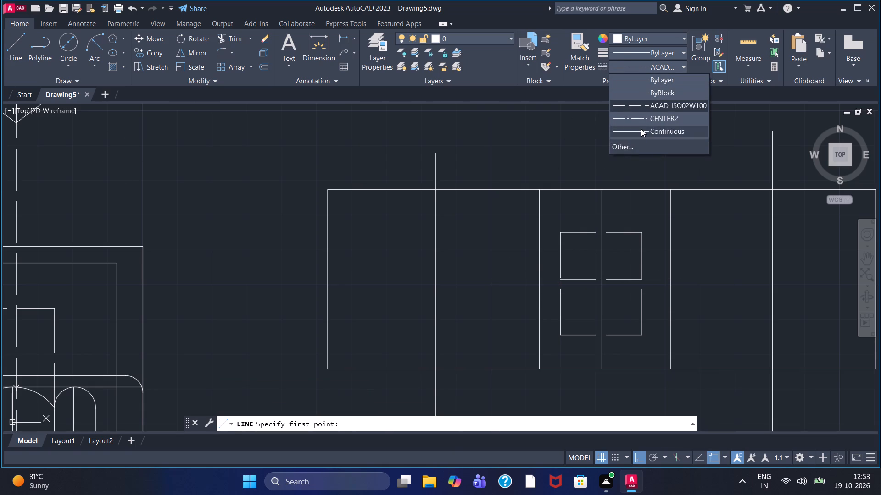
pyautogui.click(641, 129)
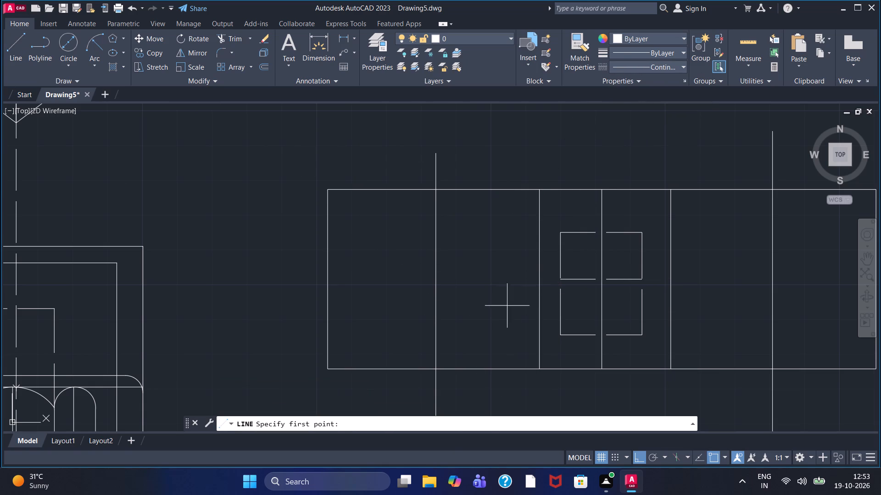
pyautogui.click(559, 236)
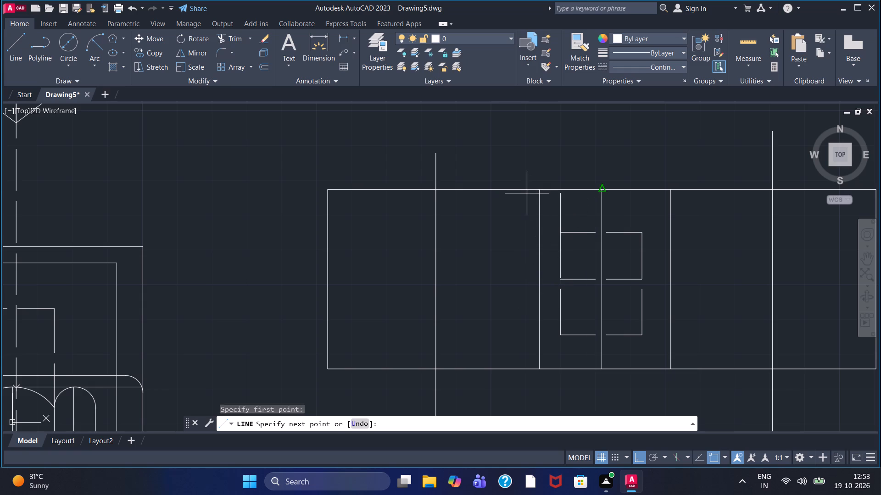
pyautogui.press('F8')
pyautogui.click(540, 190)
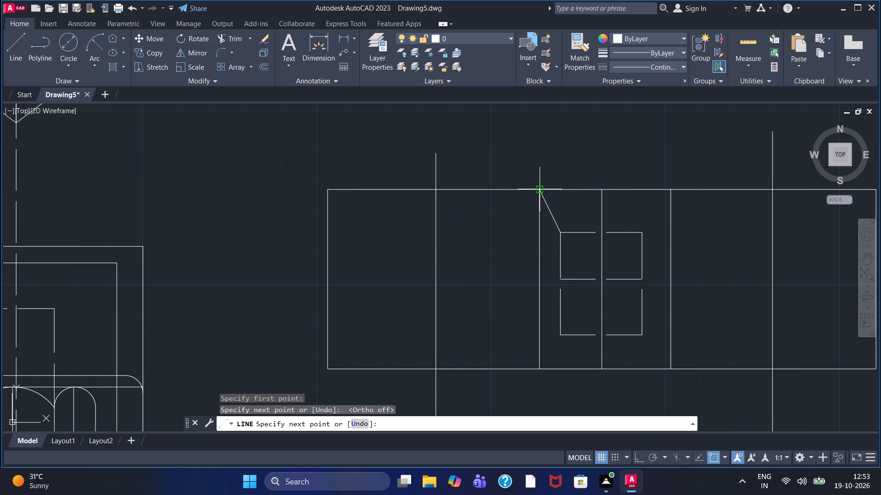
pyautogui.rightClick(540, 190)
pyautogui.click(554, 194)
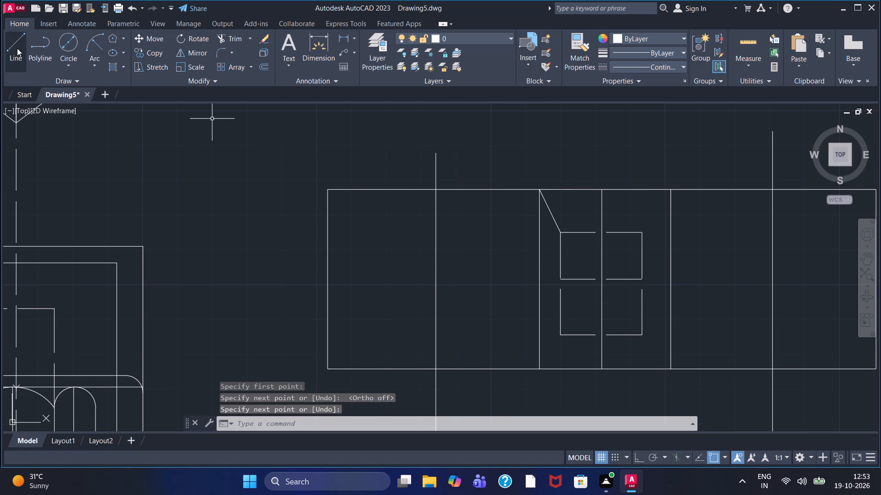
# Draw a diagonal line from the dashed rectangle's upper-right corner to the top end of the right offset line.
pyautogui.click(17, 48)
pyautogui.click(643, 232)
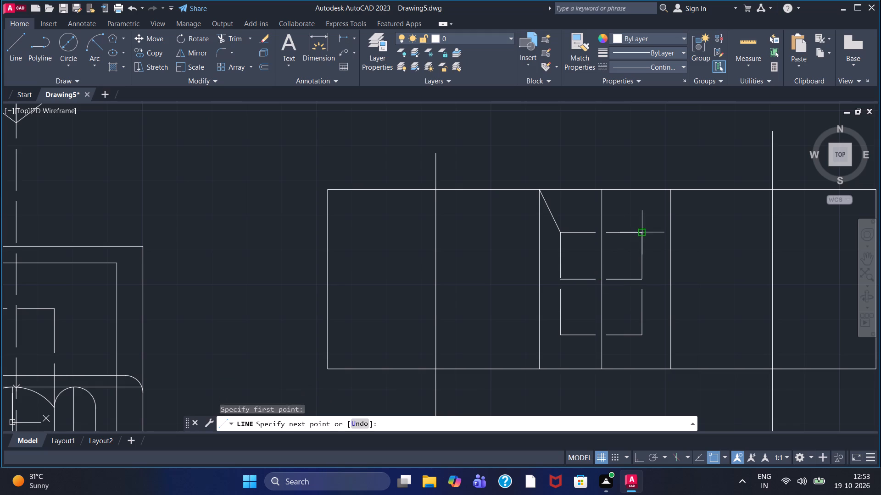
pyautogui.click(670, 191)
pyautogui.rightClick(670, 191)
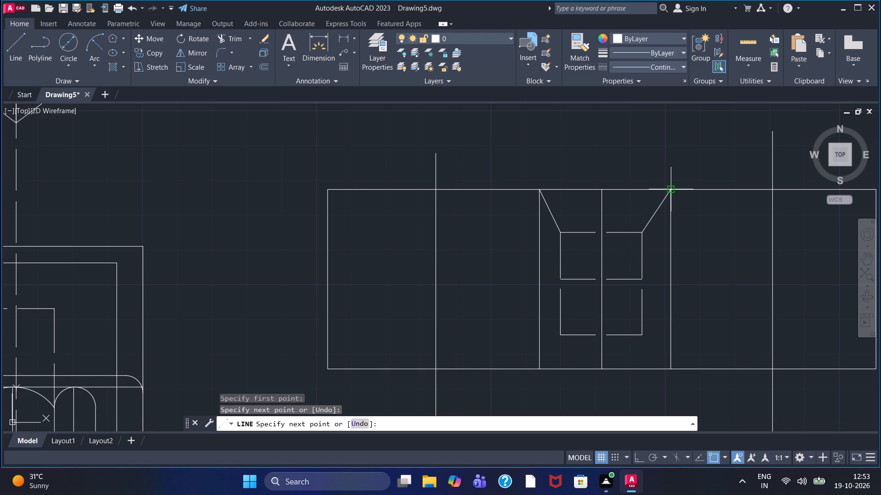
pyautogui.doubleClick(677, 197)
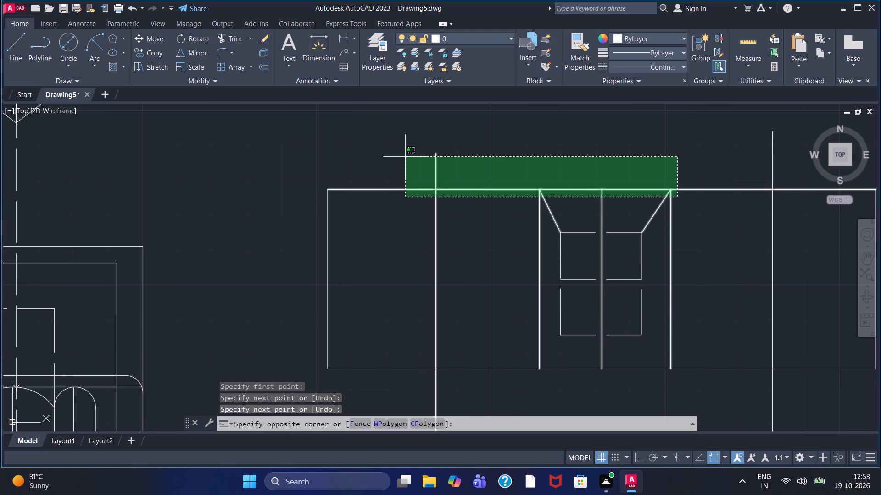
pyautogui.press('Escape')
# Draw a diagonal line from the dashed rectangle's lower-left corner to the bottom end of the left offset line.
pyautogui.click(20, 61)
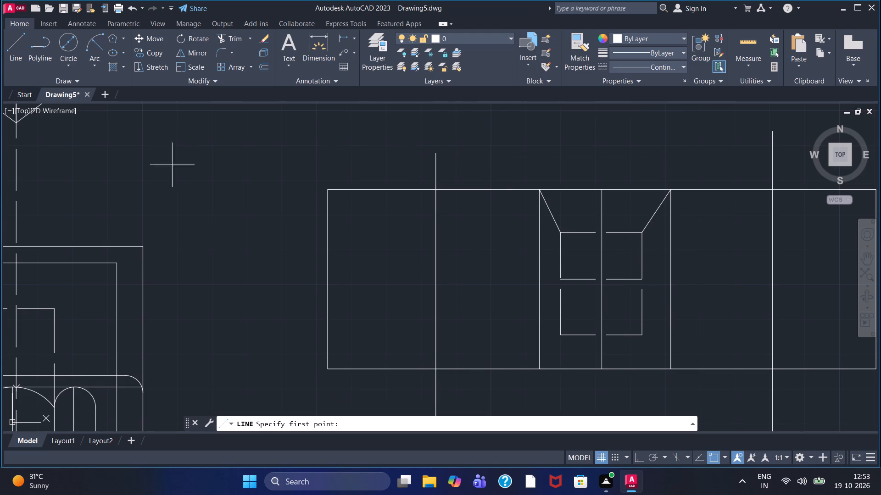
pyautogui.click(561, 335)
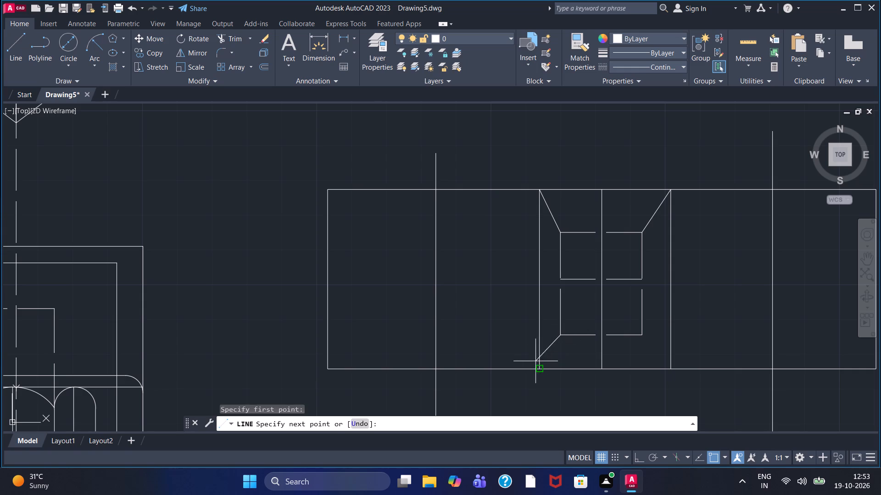
pyautogui.click(539, 368)
pyautogui.rightClick(539, 368)
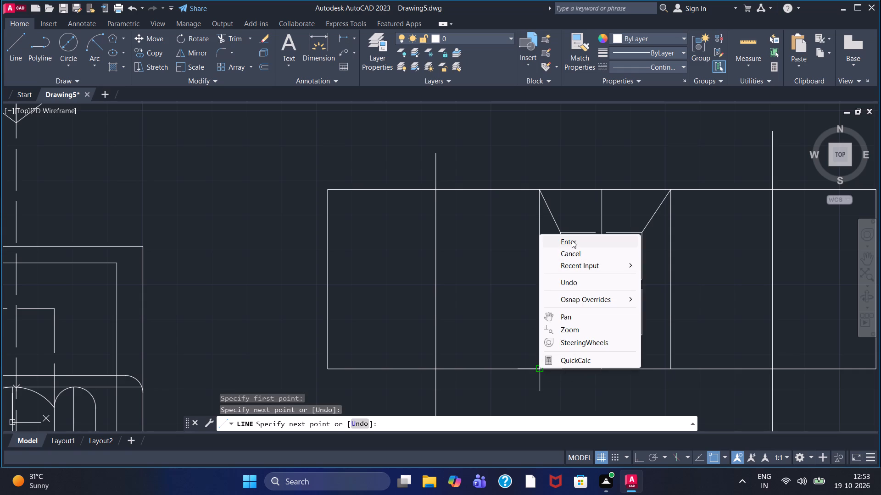
pyautogui.click(572, 240)
# Draw a diagonal line from the dashed rectangle's lower-right corner to the bottom end of the right offset line.
pyautogui.click(6, 44)
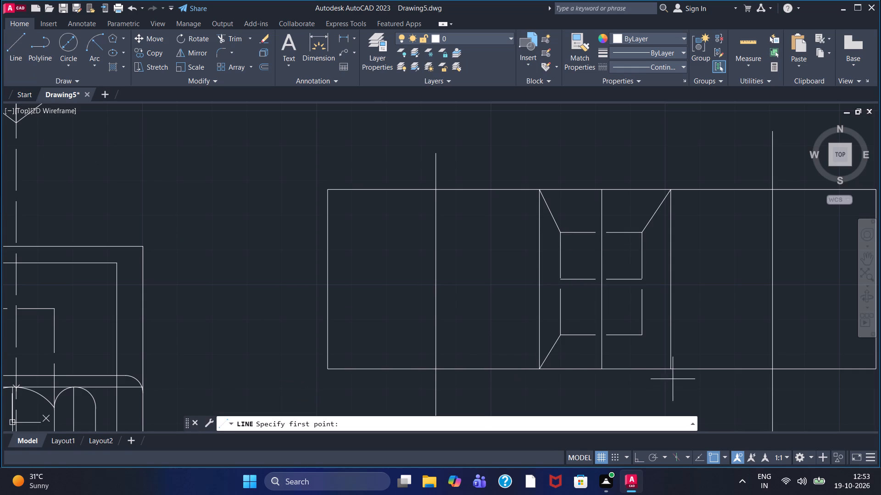
pyautogui.click(645, 334)
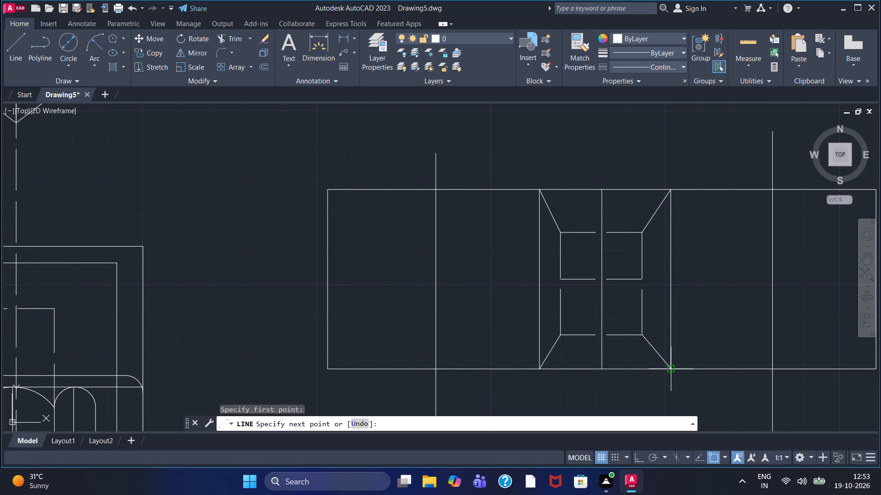
pyautogui.click(670, 369)
pyautogui.rightClick(670, 369)
pyautogui.click(703, 243)
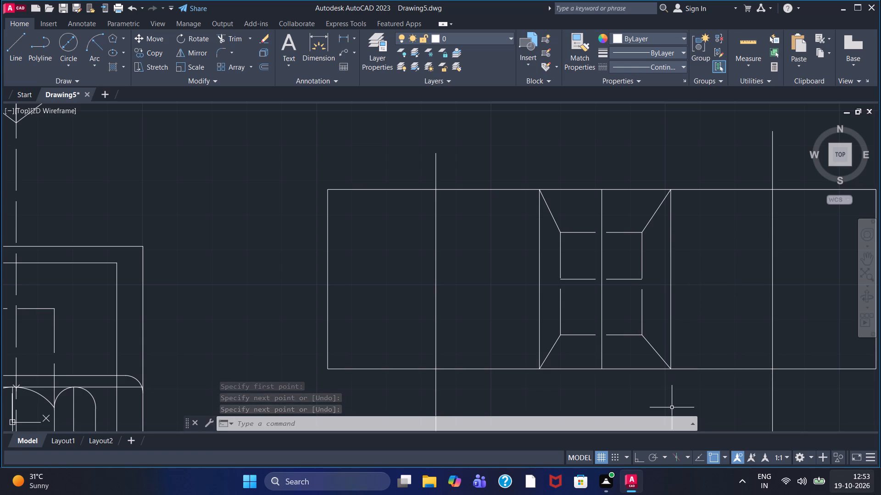
# Trim the two outer vertical lines where they overhang the rectangular view's top and bottom edges.
pyautogui.scroll(-1, 719, 341)
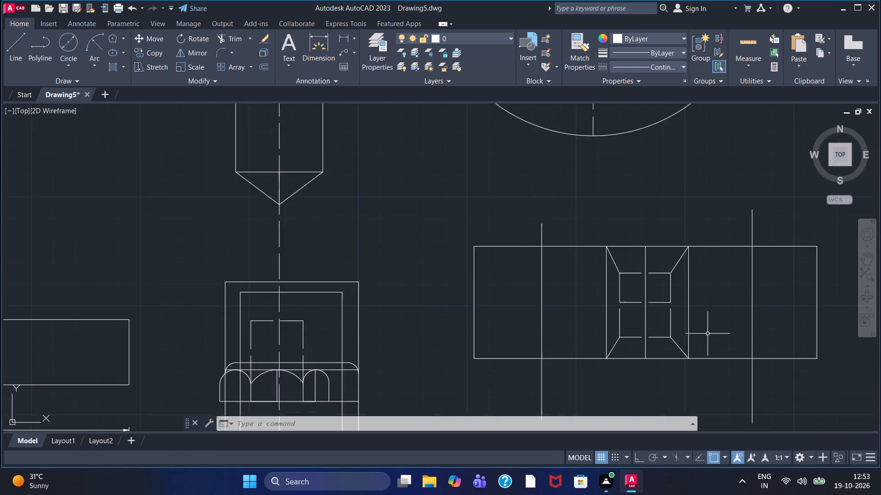
pyautogui.scroll(-1, 707, 333)
pyautogui.click(220, 38)
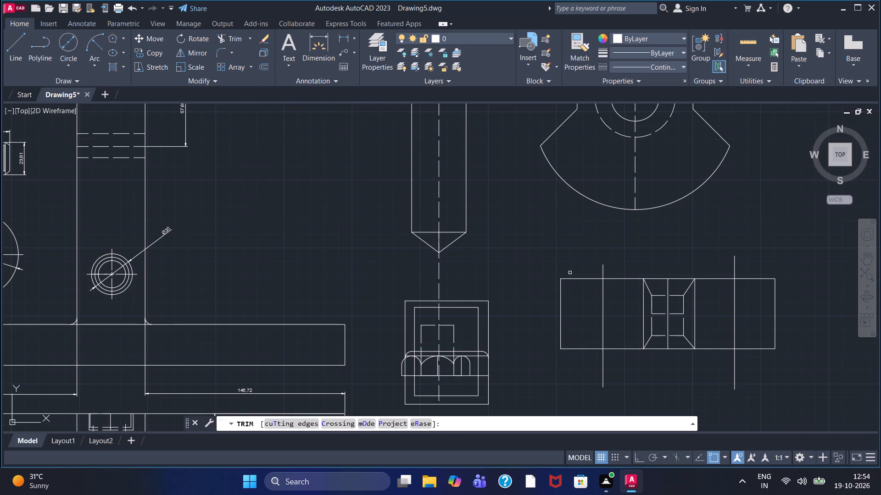
pyautogui.click(602, 267)
pyautogui.click(733, 270)
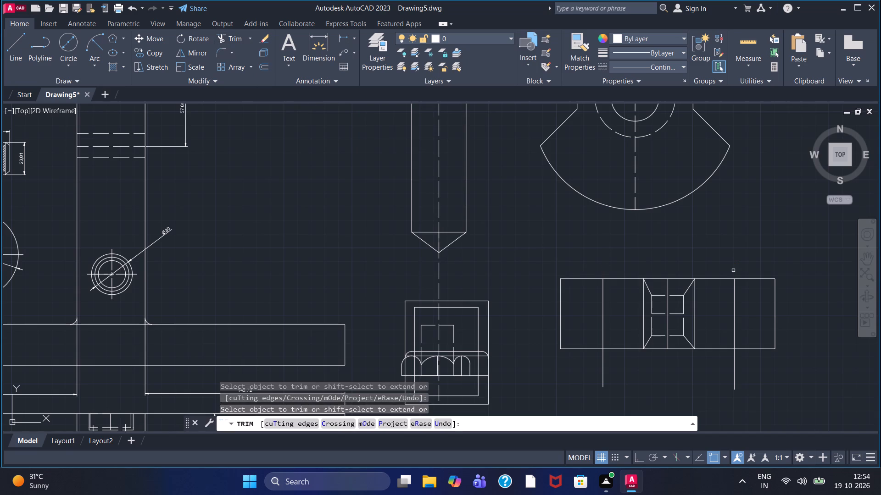
pyautogui.click(733, 373)
pyautogui.moveTo(622, 372); pyautogui.dragTo(512, 377)
pyautogui.click(512, 377)
pyautogui.scroll(-2, 557, 375)
pyautogui.scroll(1, 559, 375)
pyautogui.scroll(-1, 562, 375)
pyautogui.press('Escape')
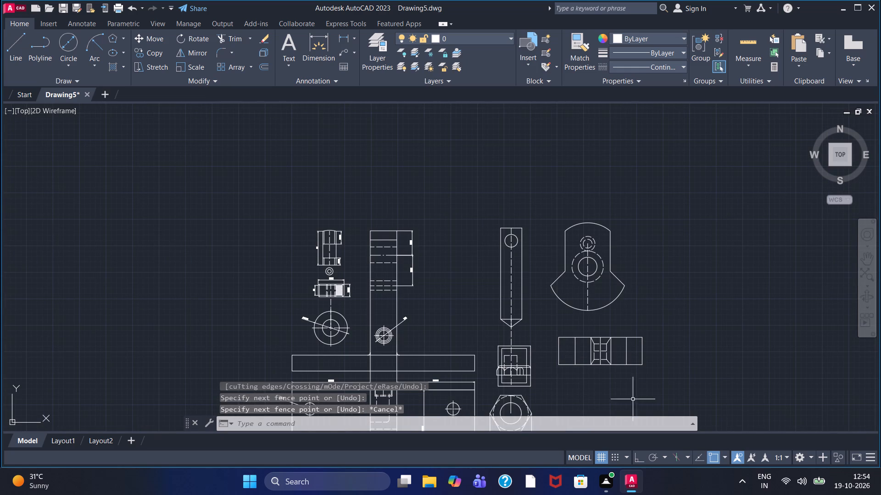
# With Ortho on, draw an 80 by 200 upright rectangle of lines in the free space below the rectangular view.
pyautogui.scroll(1, 670, 372)
pyautogui.moveTo(673, 334); pyautogui.dragTo(658, 238, button='middle')
pyautogui.scroll(-1, 654, 247)
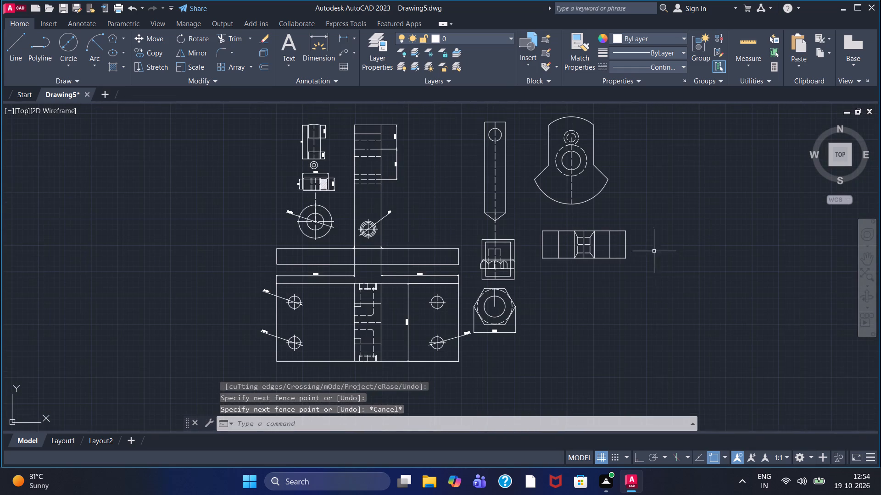
pyautogui.moveTo(660, 309); pyautogui.dragTo(644, 288, button='middle')
pyautogui.scroll(1, 617, 284)
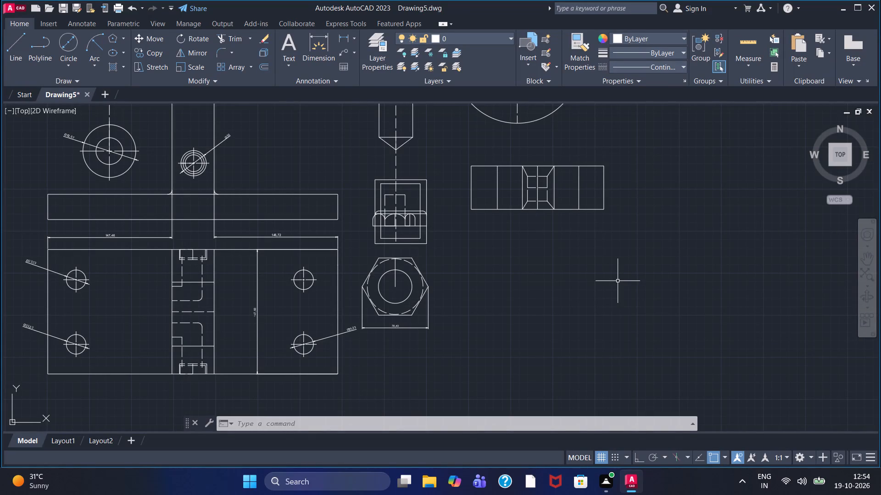
pyautogui.click(17, 52)
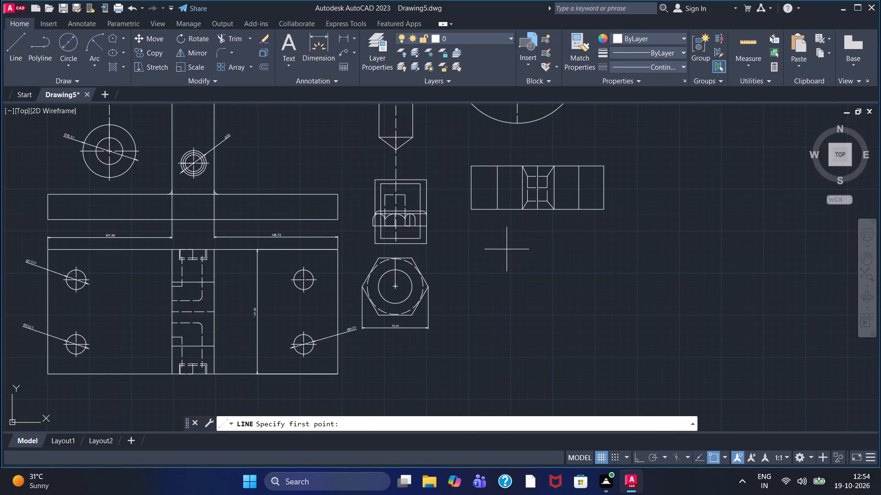
pyautogui.click(507, 249)
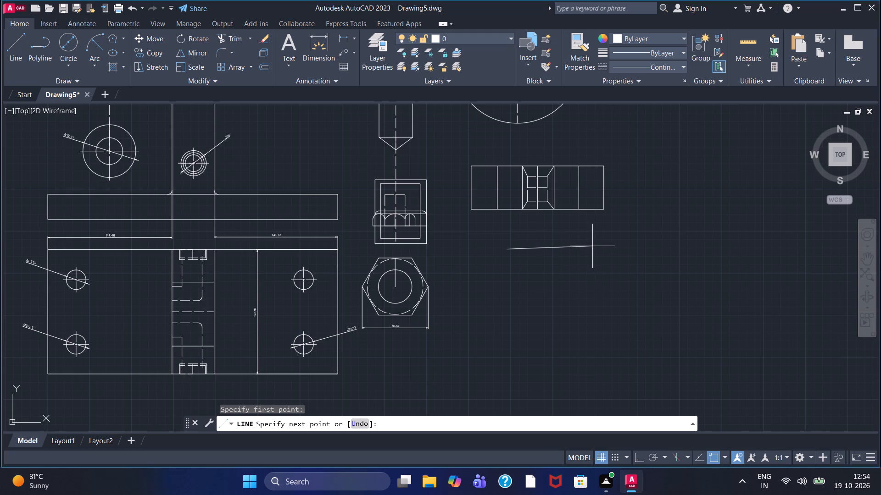
pyautogui.press('F8')
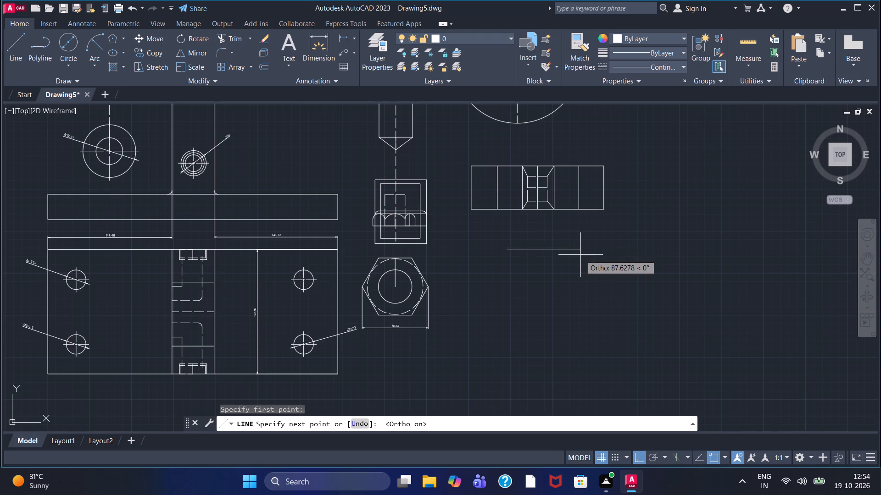
pyautogui.press('8')
pyautogui.press('0')
pyautogui.press('Return')
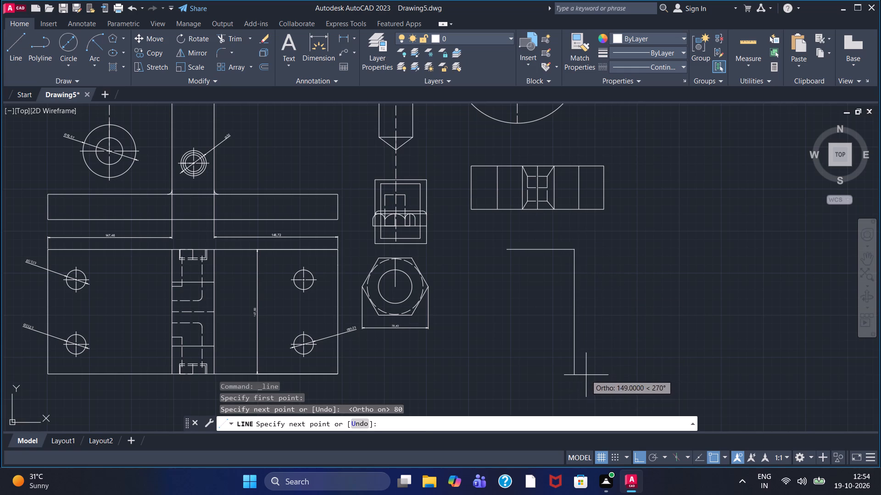
pyautogui.moveTo(586, 375); pyautogui.dragTo(582, 324, button='middle')
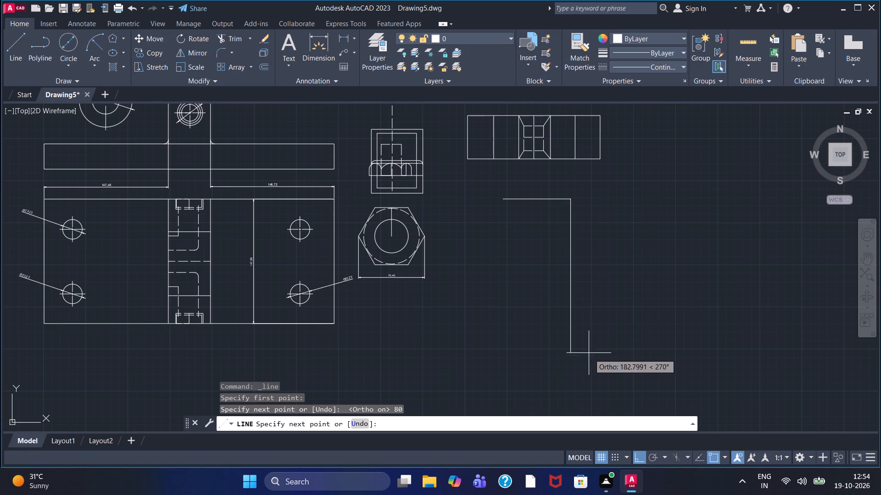
pyautogui.write('200')
pyautogui.press('Return')
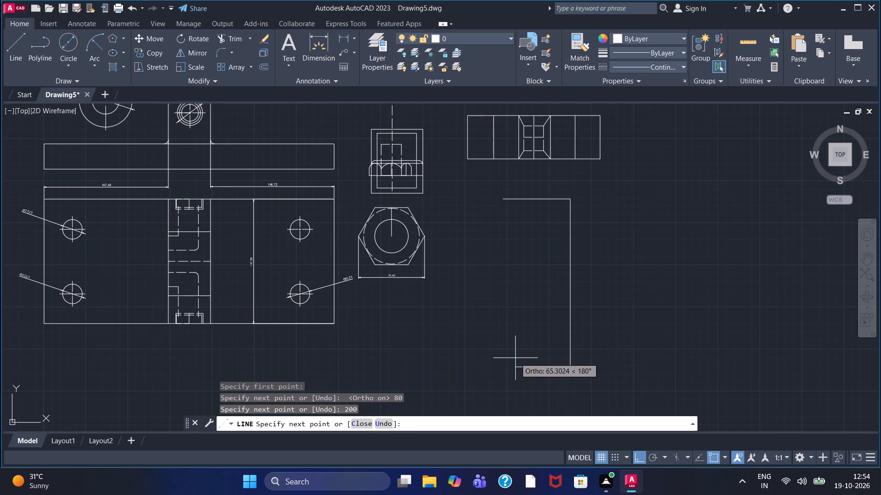
pyautogui.write('80')
pyautogui.press('Return')
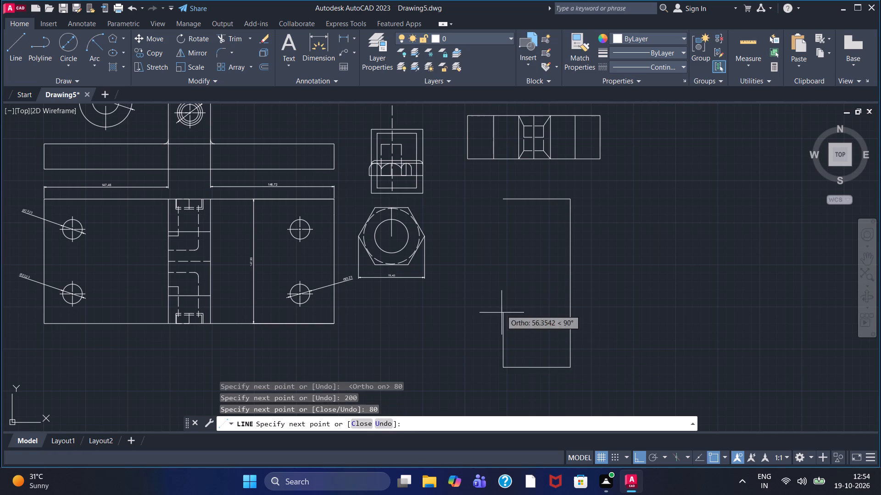
pyautogui.click(508, 197)
pyautogui.rightClick(508, 197)
pyautogui.click(528, 201)
pyautogui.scroll(-1, 544, 286)
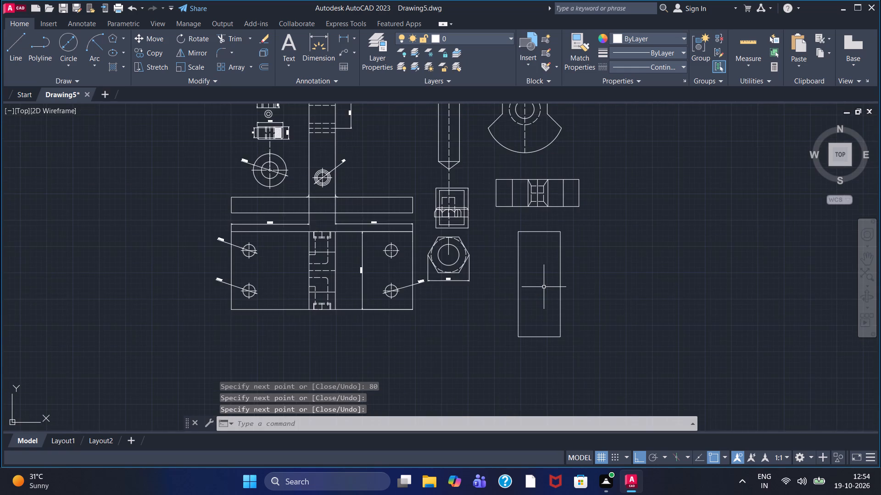
# Offset the new rectangle's top and bottom edges a short distance outward using the Through option.
pyautogui.scroll(2, 544, 291)
pyautogui.moveTo(544, 291); pyautogui.dragTo(549, 262, button='middle')
pyautogui.scroll(-1, 549, 262)
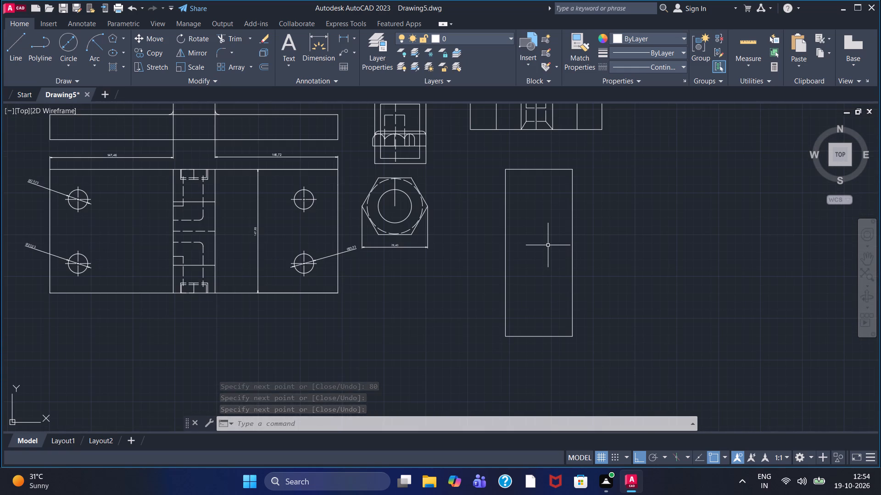
pyautogui.moveTo(524, 213); pyautogui.dragTo(519, 279, button='middle')
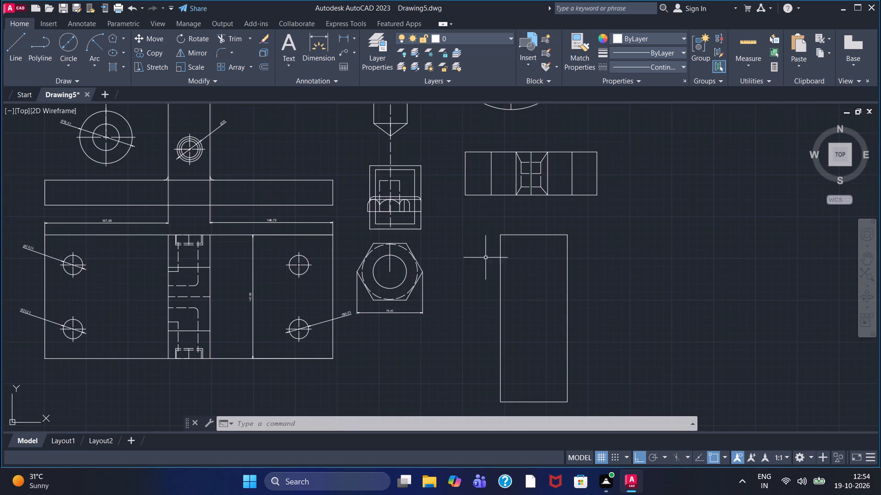
pyautogui.click(257, 63)
pyautogui.click(393, 425)
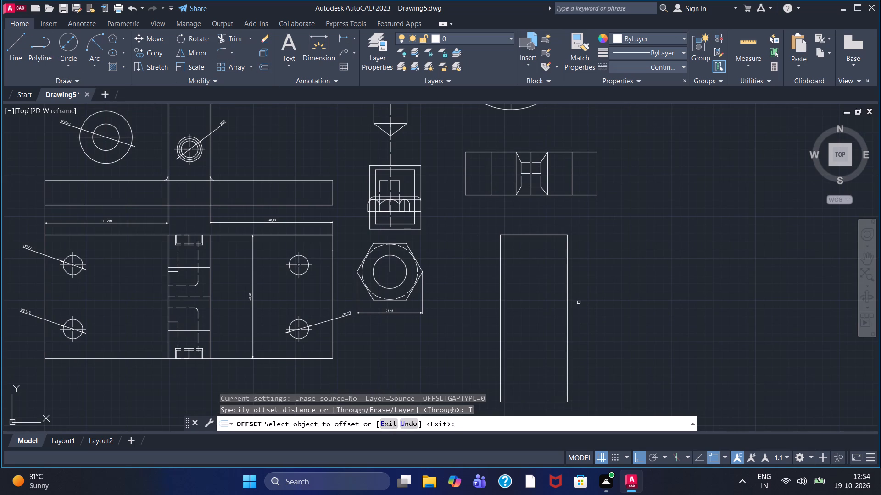
pyautogui.click(531, 236)
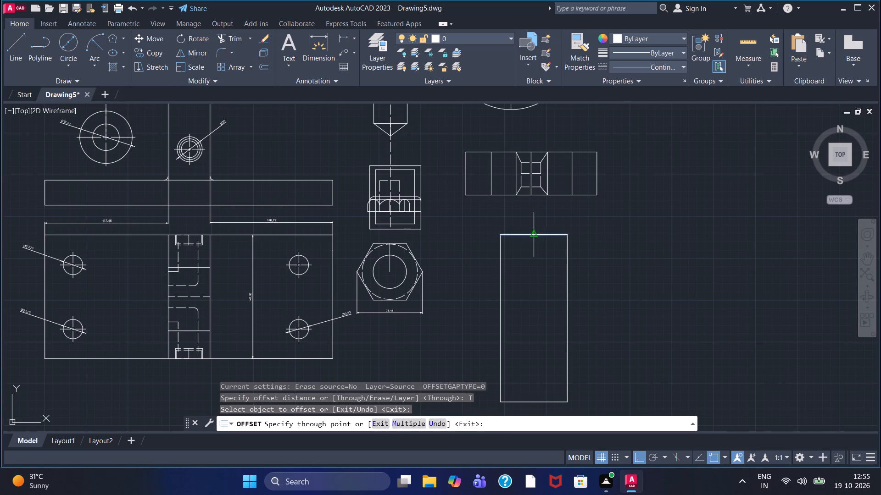
pyautogui.click(533, 228)
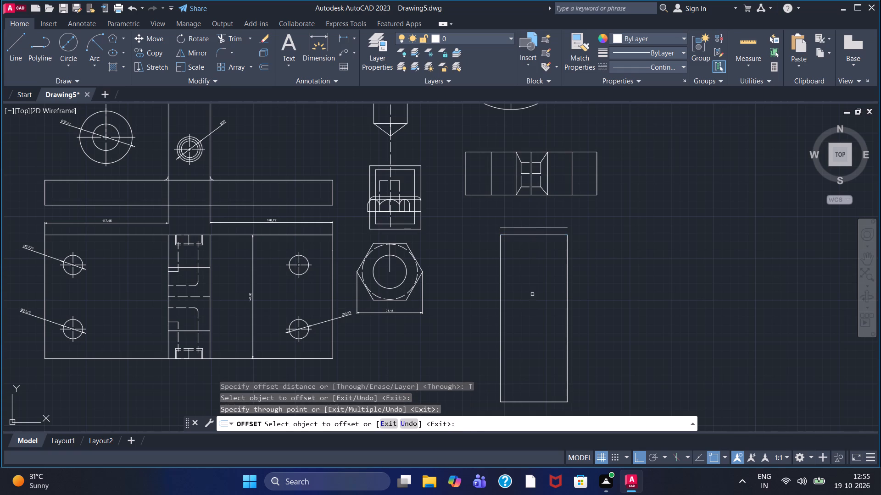
pyautogui.moveTo(533, 389); pyautogui.dragTo(531, 279, button='middle')
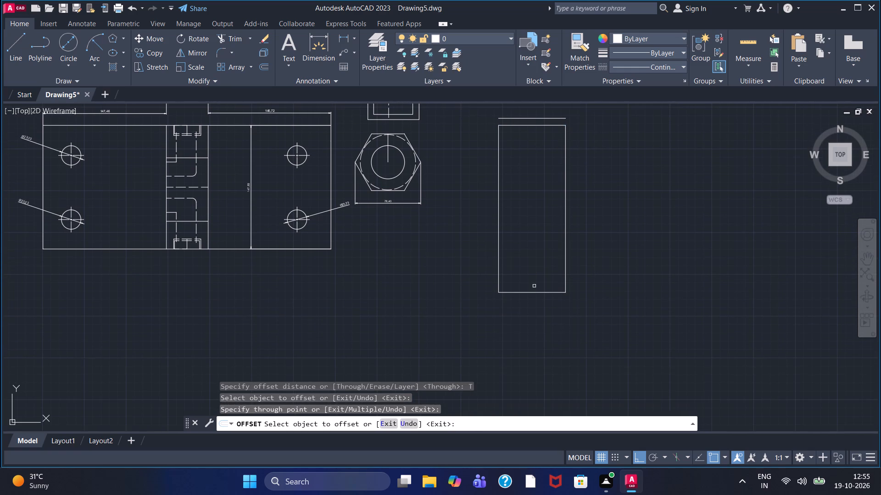
pyautogui.click(534, 292)
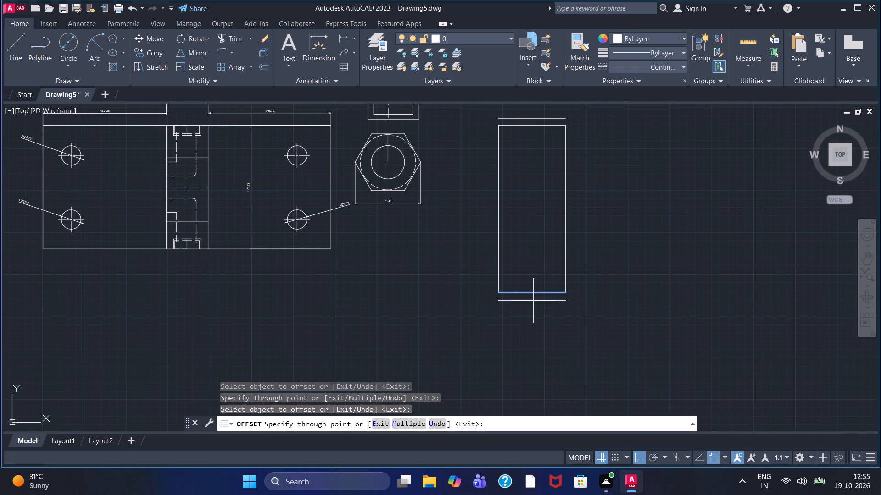
pyautogui.doubleClick(533, 303)
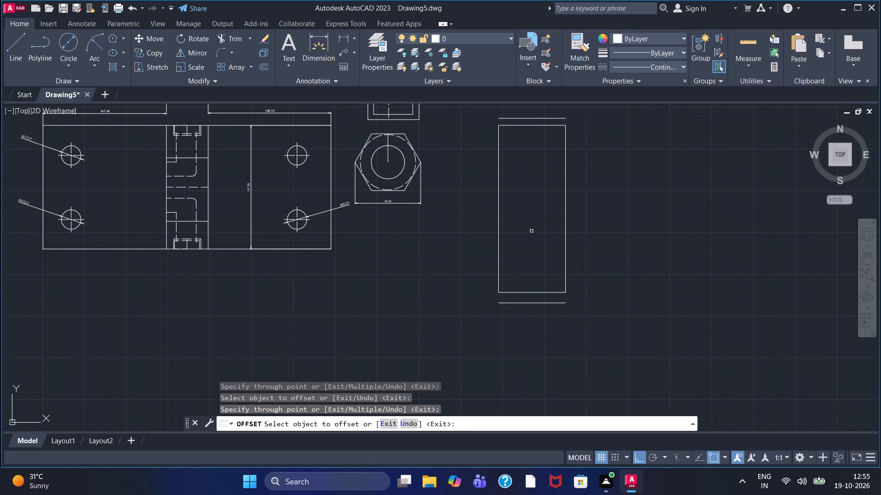
# Draw a vertical line just inside the rectangle's left edge, running from above the upper offset line to below the lower one.
pyautogui.moveTo(531, 231); pyautogui.dragTo(516, 285, button='middle')
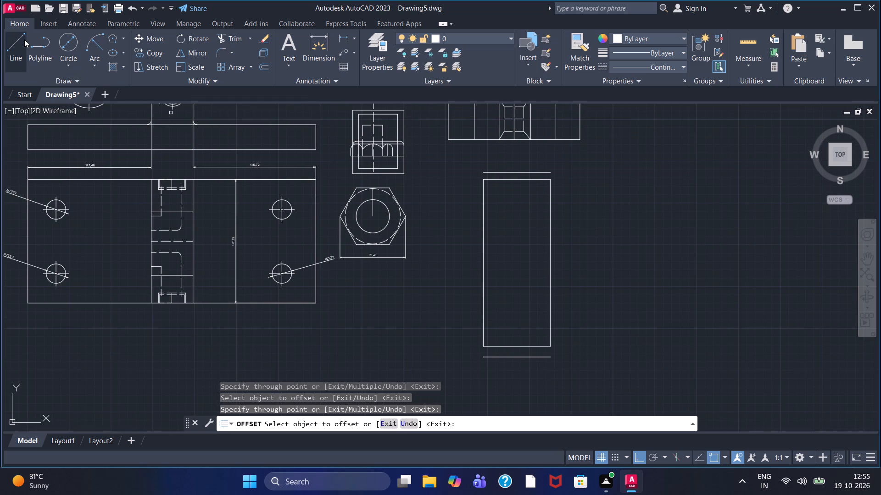
pyautogui.click(24, 39)
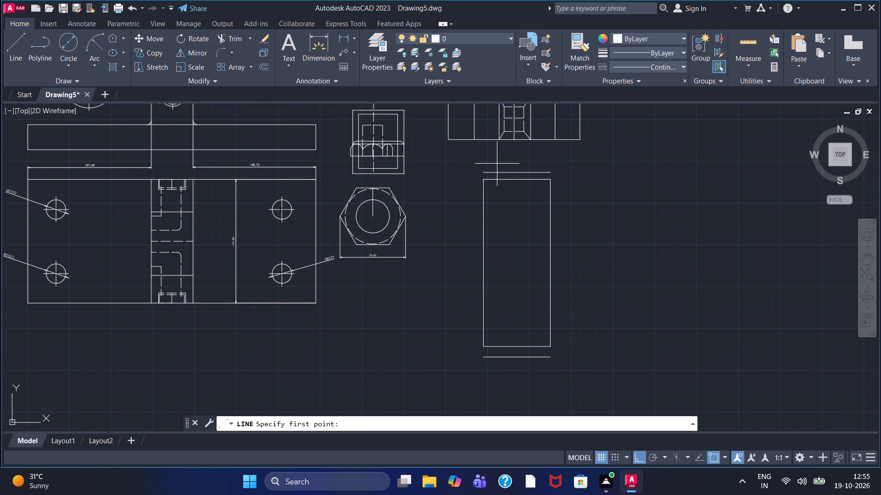
pyautogui.click(492, 166)
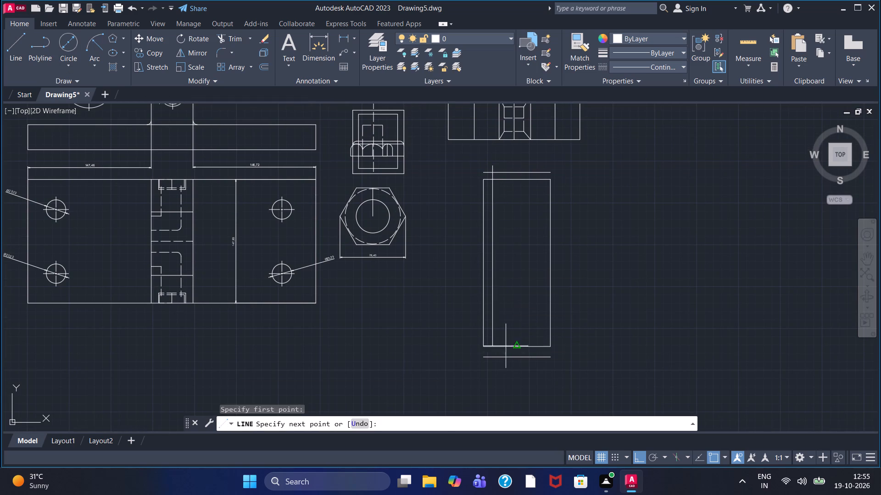
pyautogui.doubleClick(500, 372)
pyautogui.rightClick(500, 372)
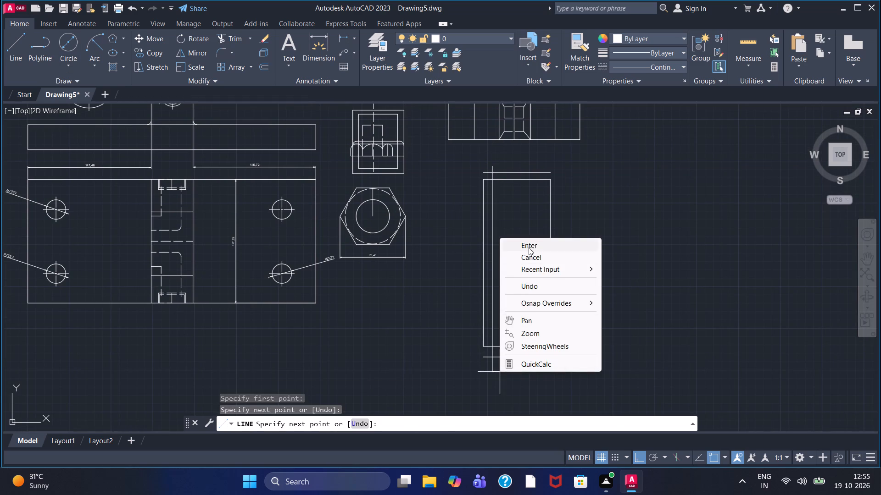
pyautogui.click(529, 246)
# Draw a vertical line about 269 long just inside the rectangle's right edge, running from above the upper offset line to below the lower one.
pyautogui.click(6, 52)
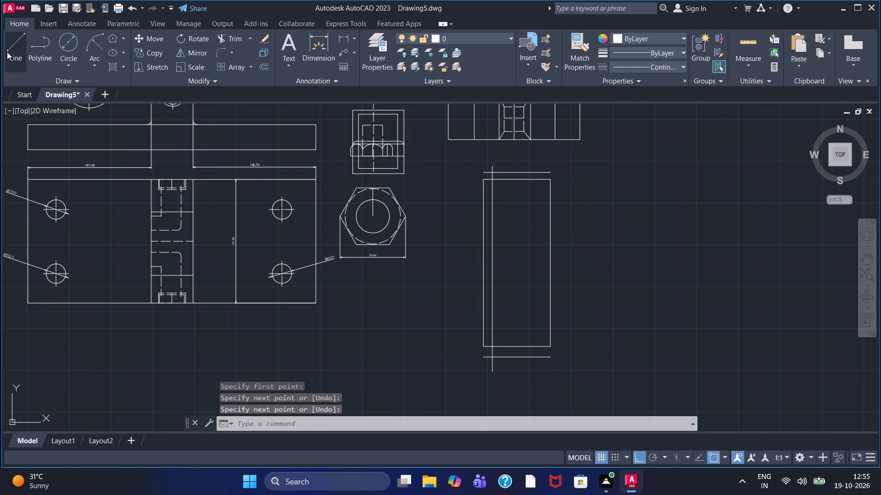
pyautogui.click(539, 162)
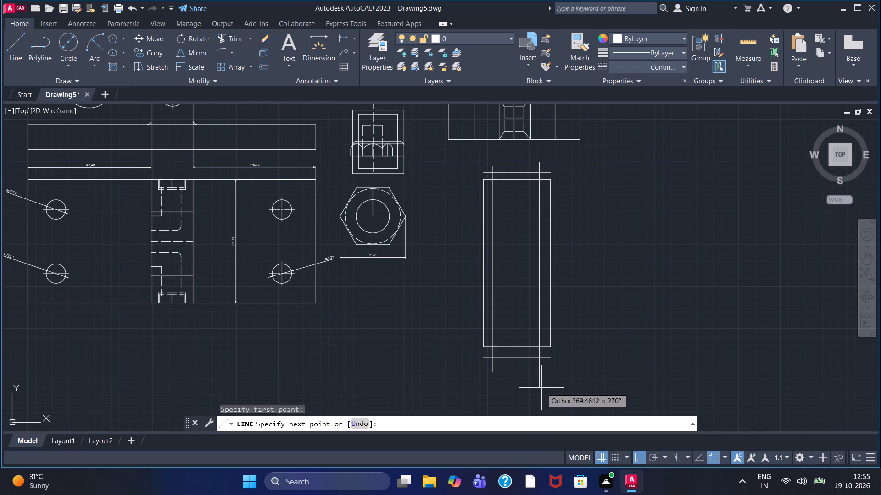
pyautogui.moveTo(541, 387); pyautogui.dragTo(542, 380)
pyautogui.rightClick(542, 380)
pyautogui.click(583, 254)
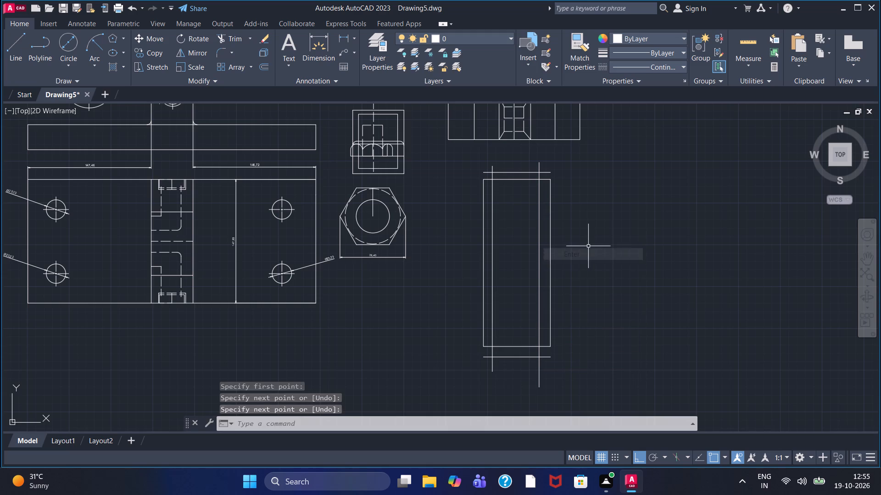
# Trim the overhanging ends of the inner vertical lines and the upper offset line at the rectangle's top corners.
pyautogui.click(240, 38)
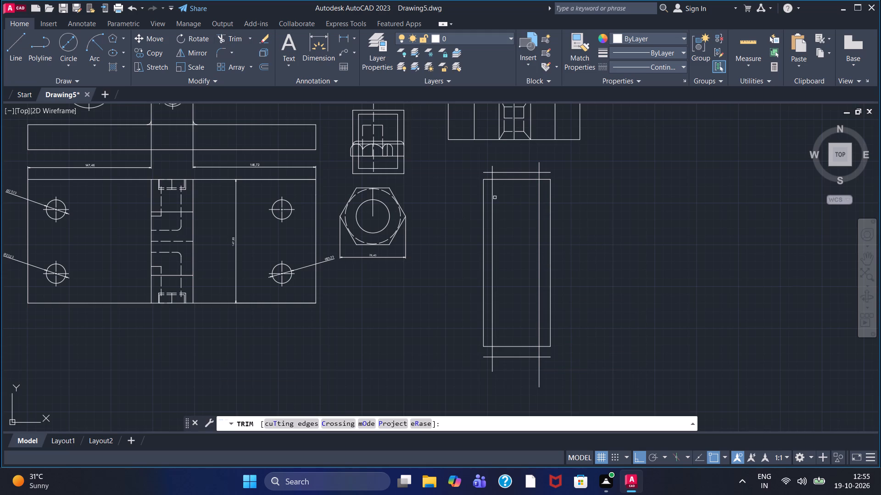
pyautogui.scroll(2, 493, 177)
pyautogui.click(474, 167)
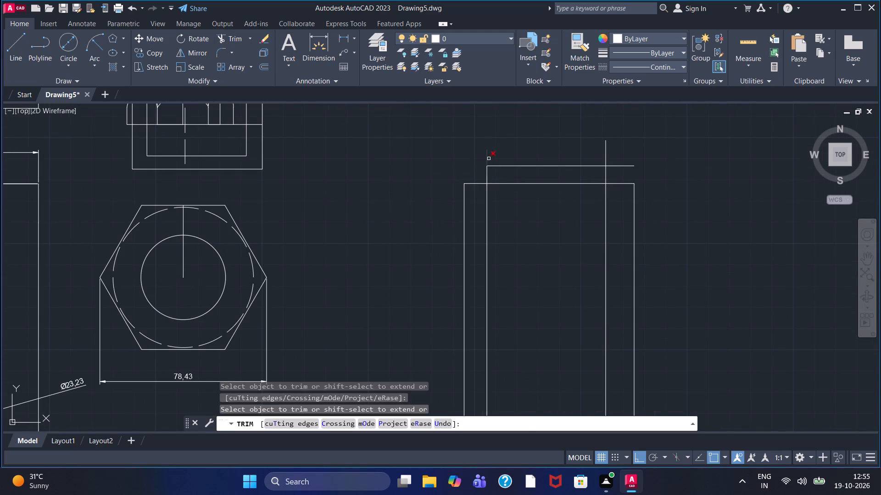
pyautogui.click(489, 158)
pyautogui.click(479, 158)
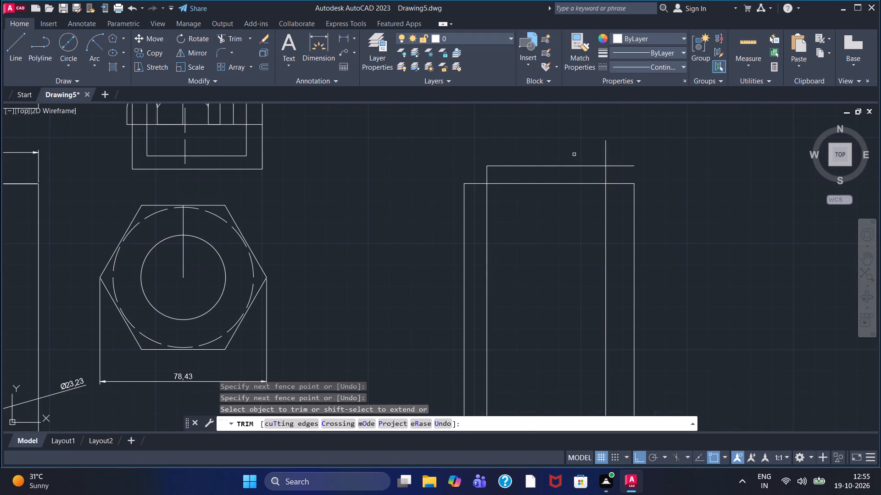
pyautogui.moveTo(594, 154); pyautogui.dragTo(614, 151)
pyautogui.moveTo(616, 155); pyautogui.dragTo(627, 173)
# Trim the overhanging ends of the inner vertical lines and the lower offset line at the rectangle's bottom corners.
pyautogui.scroll(1, 639, 190)
pyautogui.moveTo(654, 217); pyautogui.dragTo(651, 174, button='middle')
pyautogui.scroll(-1, 651, 174)
pyautogui.scroll(-2, 651, 220)
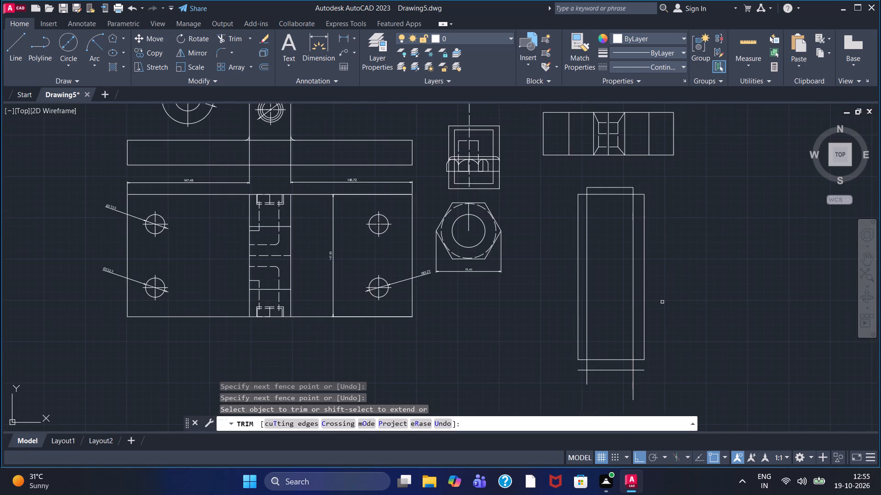
pyautogui.moveTo(663, 302); pyautogui.dragTo(654, 201, button='middle')
pyautogui.moveTo(569, 280); pyautogui.dragTo(601, 286)
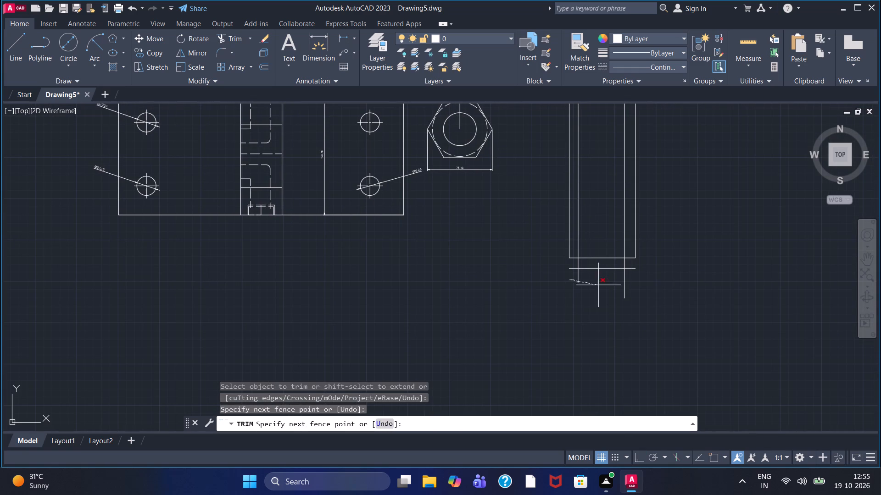
pyautogui.moveTo(601, 286); pyautogui.dragTo(630, 287)
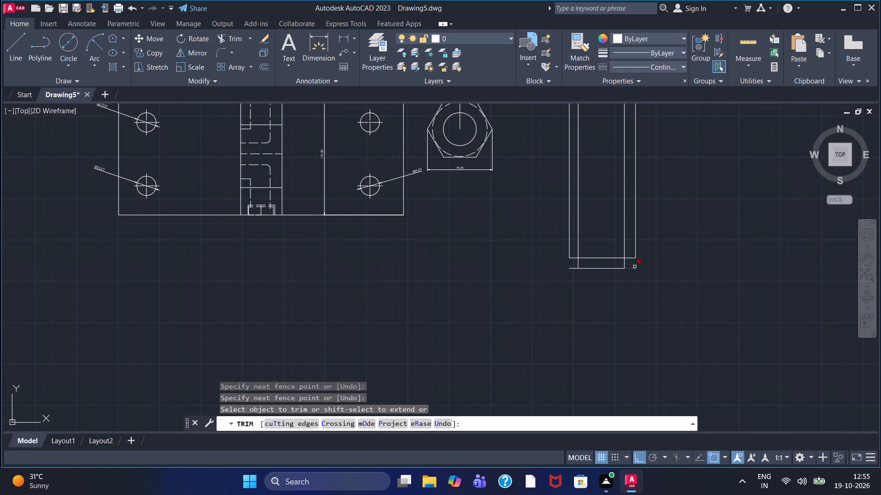
pyautogui.moveTo(633, 266); pyautogui.dragTo(632, 280)
pyautogui.moveTo(569, 264); pyautogui.dragTo(572, 275)
# With Ortho off, draw diagonal lines joining the lower offset line's ends to the rectangle's bottom-left and bottom-right corners.
pyautogui.click(9, 55)
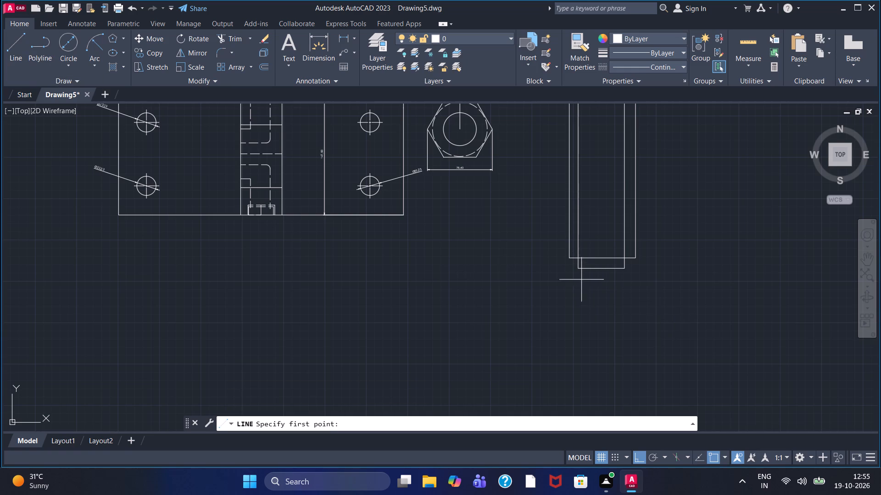
pyautogui.click(580, 272)
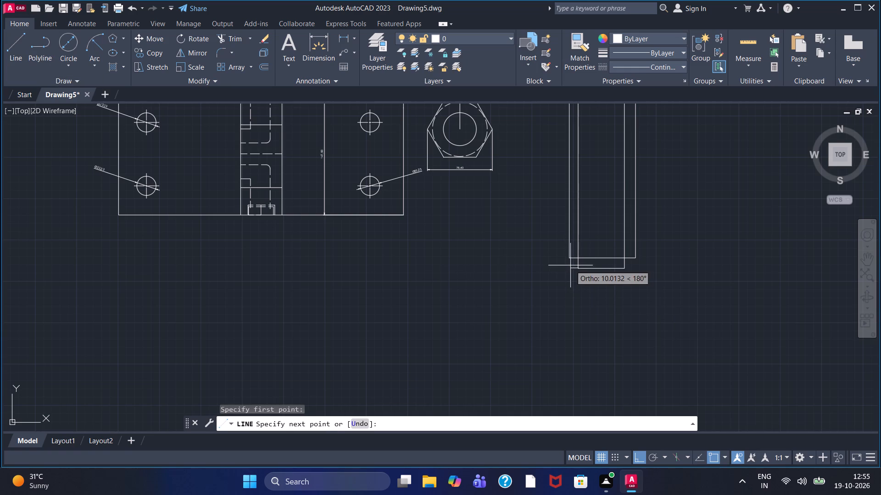
pyautogui.press('F8')
pyautogui.click(572, 260)
pyautogui.rightClick(572, 260)
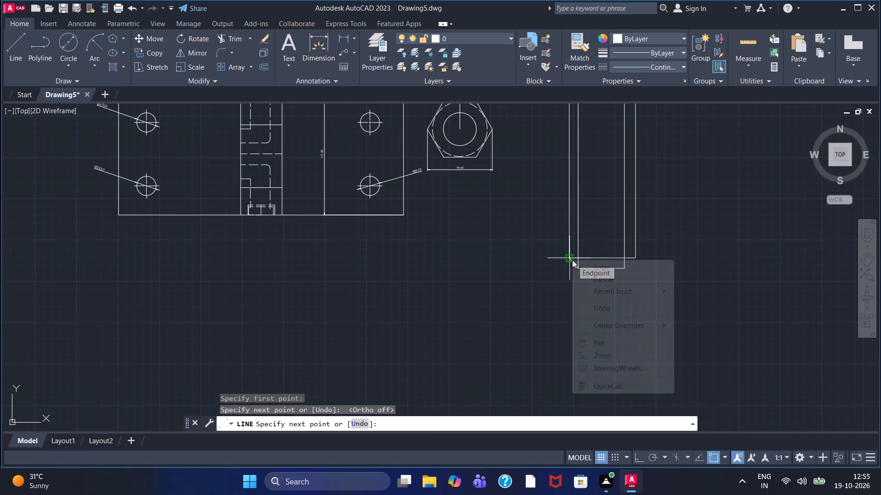
pyautogui.click(597, 267)
pyautogui.moveTo(588, 272); pyautogui.dragTo(458, 335, button='middle')
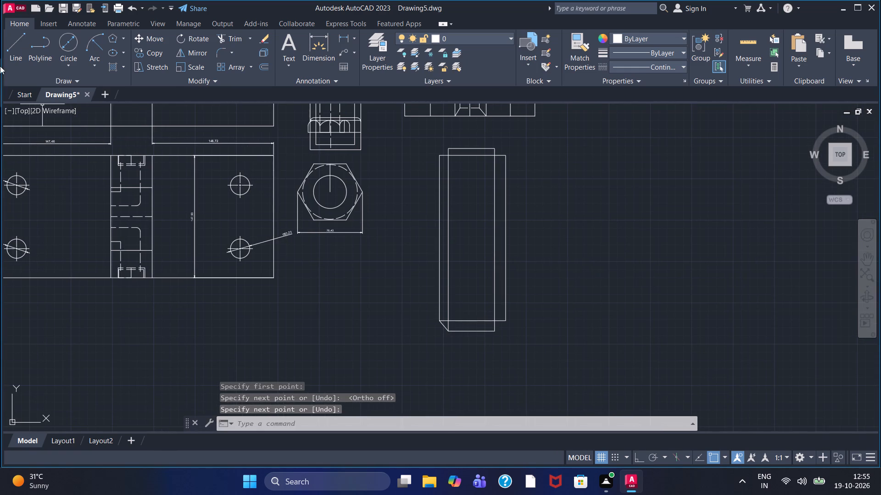
pyautogui.click(8, 55)
pyautogui.scroll(2, 502, 327)
pyautogui.click(507, 316)
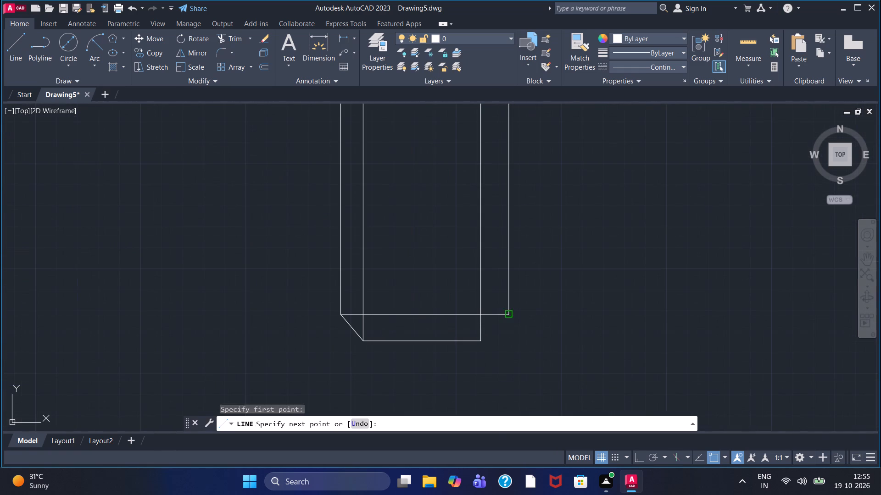
pyautogui.click(481, 339)
pyautogui.rightClick(481, 338)
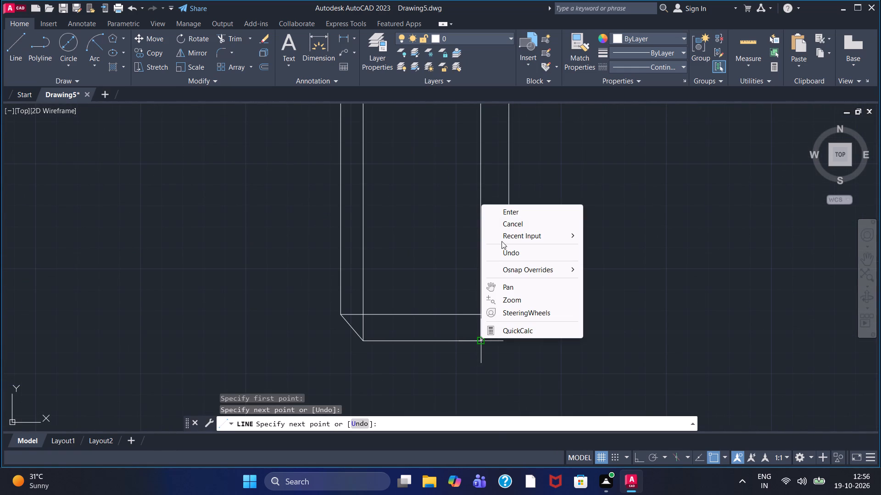
pyautogui.click(513, 208)
# Draw diagonal lines joining the upper offset line's ends to the rectangle's top-right and top-left corners.
pyautogui.rightClick(513, 208)
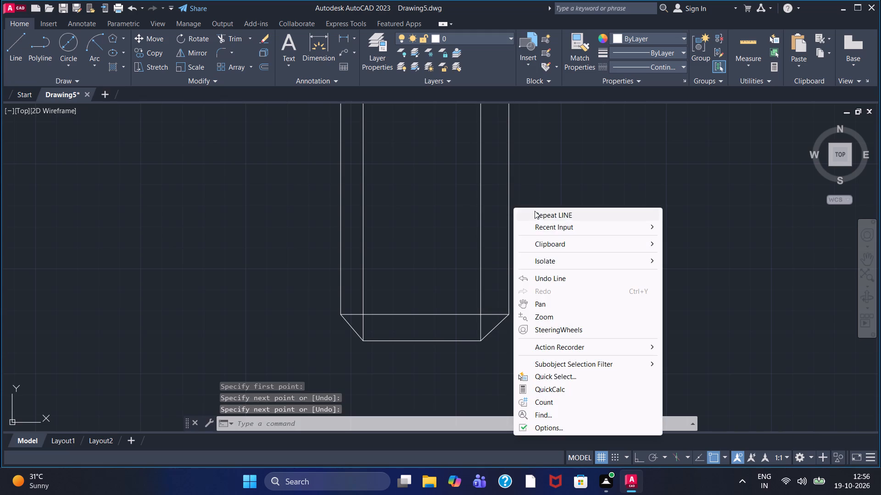
pyautogui.click(535, 211)
pyautogui.moveTo(535, 209); pyautogui.dragTo(525, 494, button='middle')
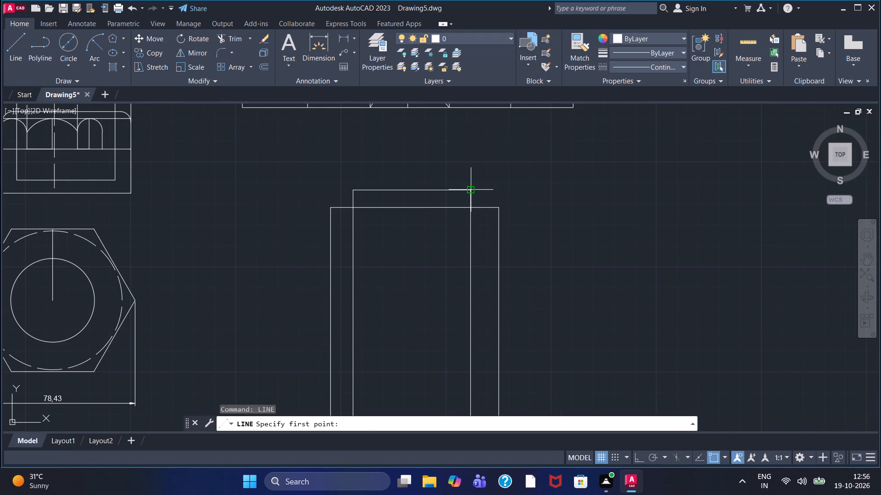
pyautogui.click(473, 189)
pyautogui.click(501, 204)
pyautogui.rightClick(501, 204)
pyautogui.click(512, 209)
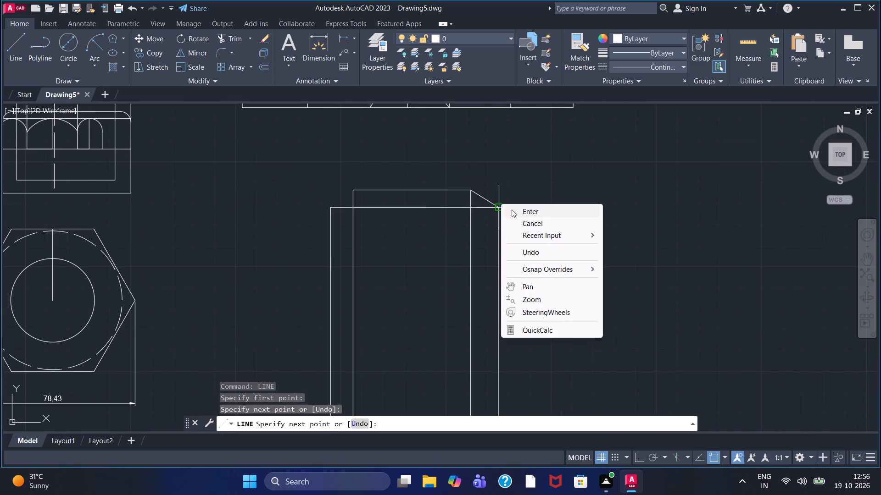
pyautogui.rightClick(512, 209)
pyautogui.click(536, 214)
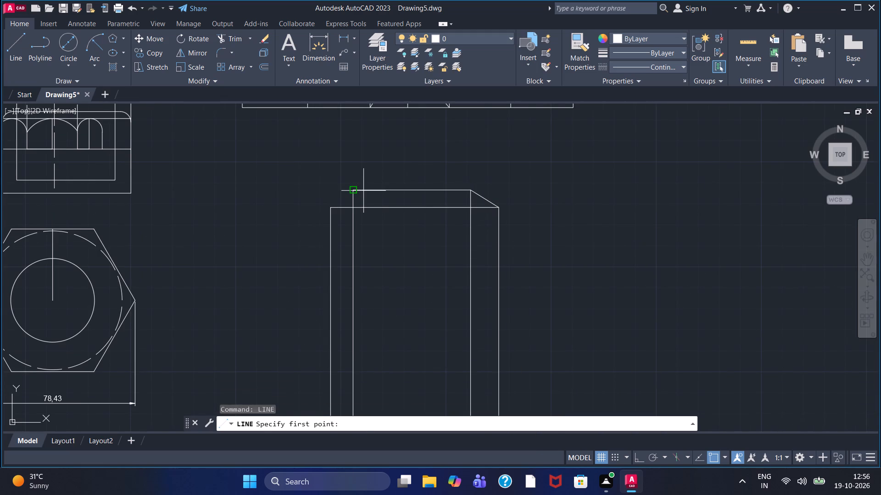
pyautogui.click(363, 191)
pyautogui.click(331, 209)
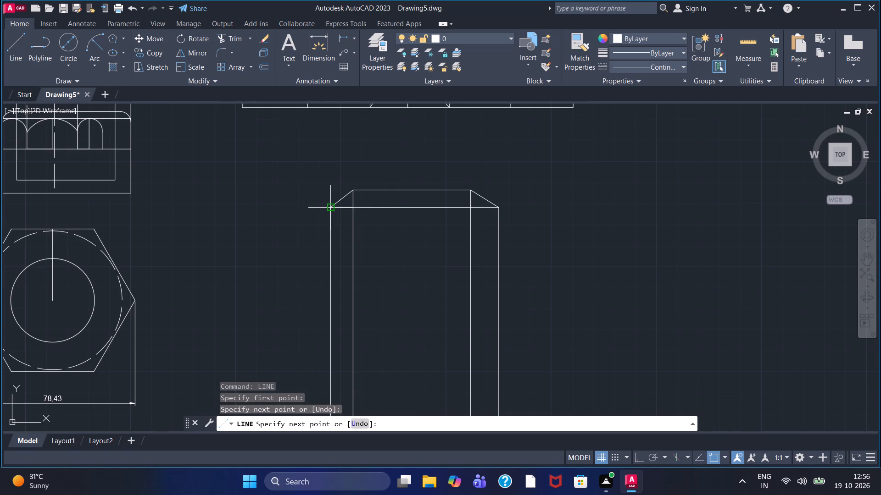
pyautogui.rightClick(331, 209)
pyautogui.click(343, 214)
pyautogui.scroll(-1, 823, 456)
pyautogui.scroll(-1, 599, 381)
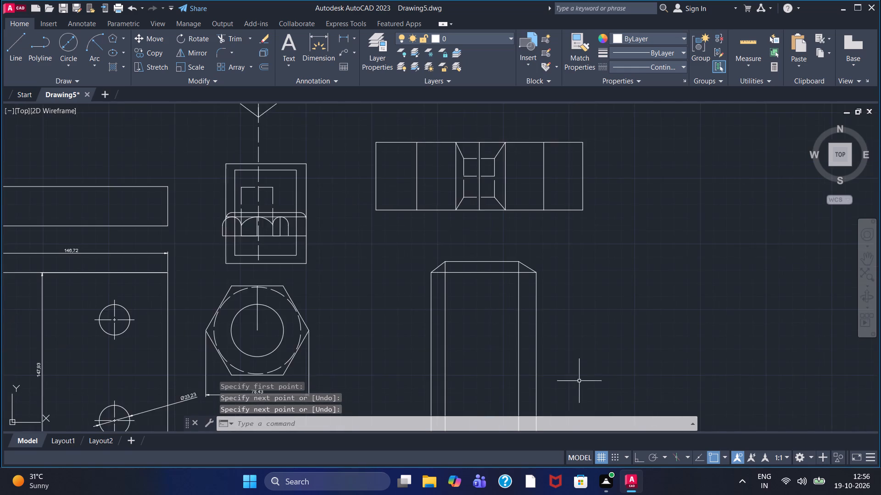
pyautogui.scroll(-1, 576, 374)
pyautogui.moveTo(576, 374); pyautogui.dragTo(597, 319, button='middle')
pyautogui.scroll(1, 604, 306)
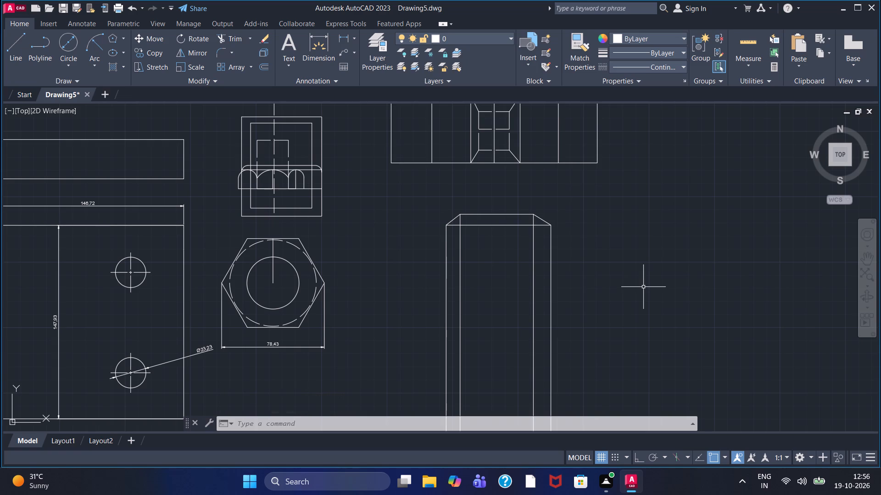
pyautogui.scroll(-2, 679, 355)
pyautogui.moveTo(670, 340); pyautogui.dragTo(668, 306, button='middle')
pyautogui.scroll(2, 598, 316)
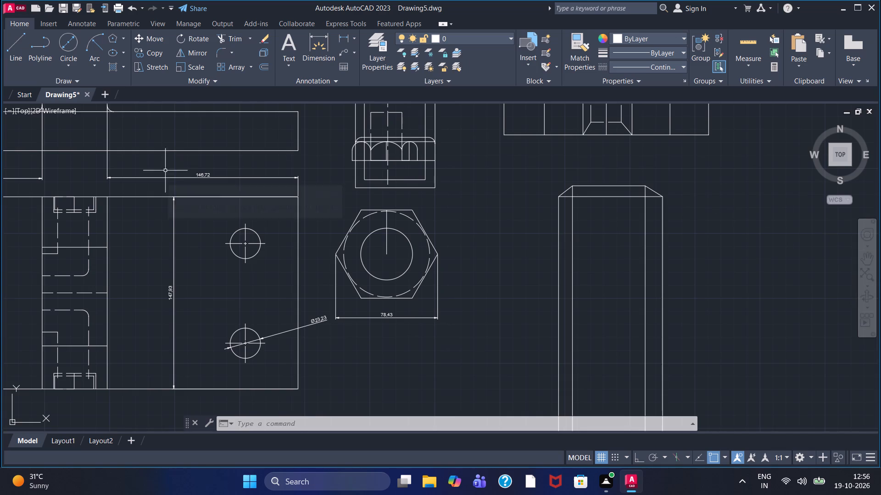
# With linetype ACAD_ISO02W100 and Ortho on, draw a dashed U-shaped hole outline about 37 wide inside the part, its open ends passing above the top edge.
pyautogui.click(653, 66)
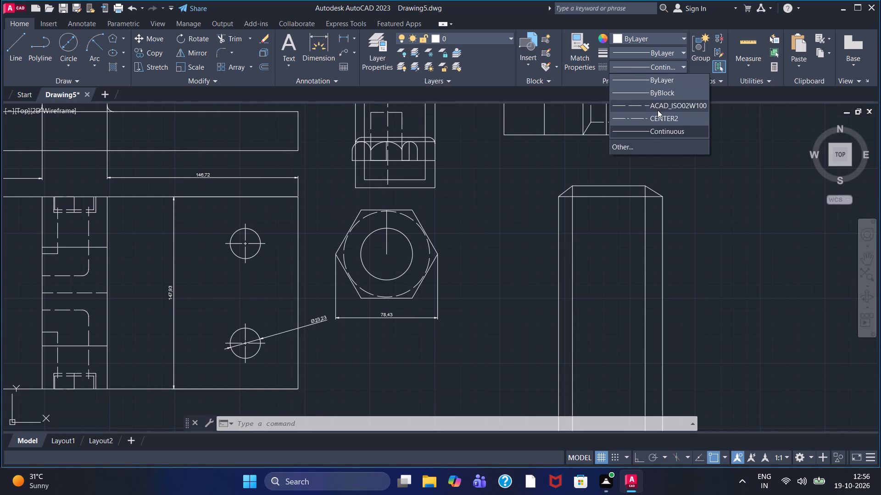
pyautogui.click(658, 110)
pyautogui.click(9, 53)
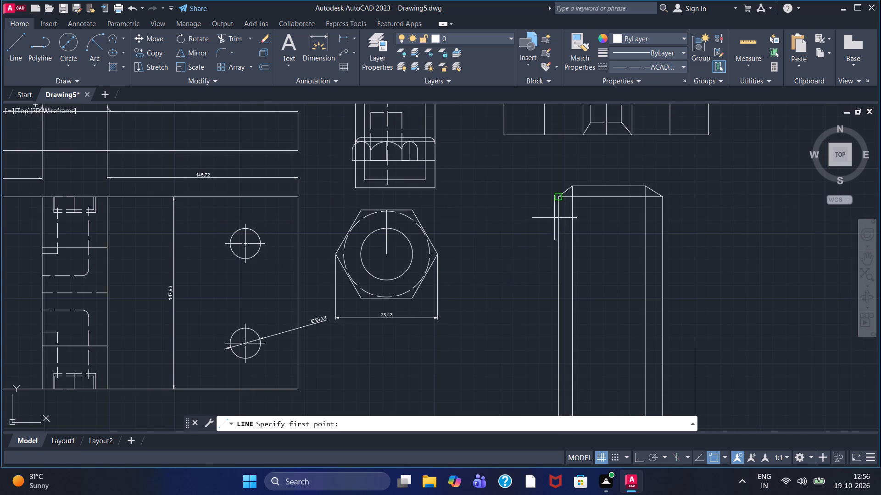
pyautogui.click(583, 178)
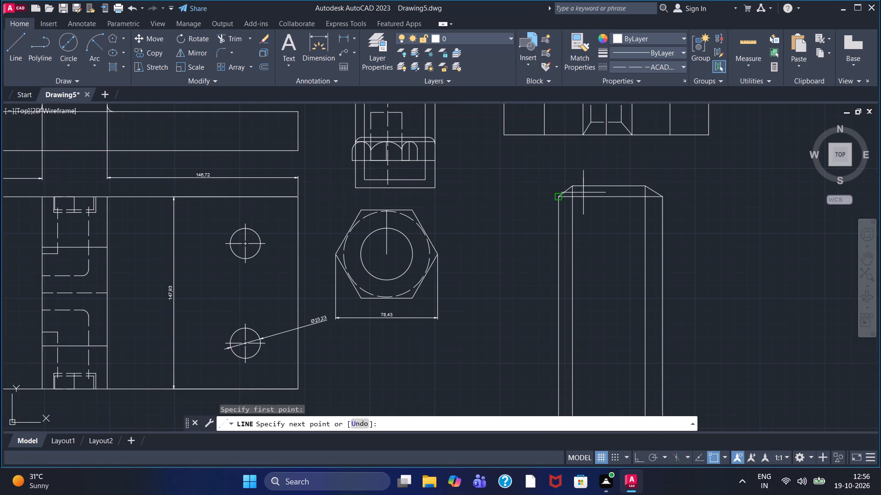
pyautogui.moveTo(583, 285); pyautogui.dragTo(596, 195, button='middle')
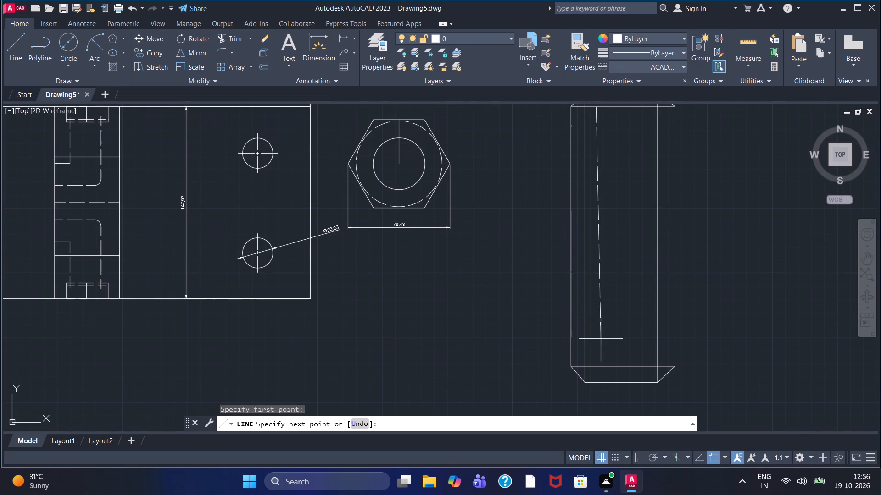
pyautogui.press('F8')
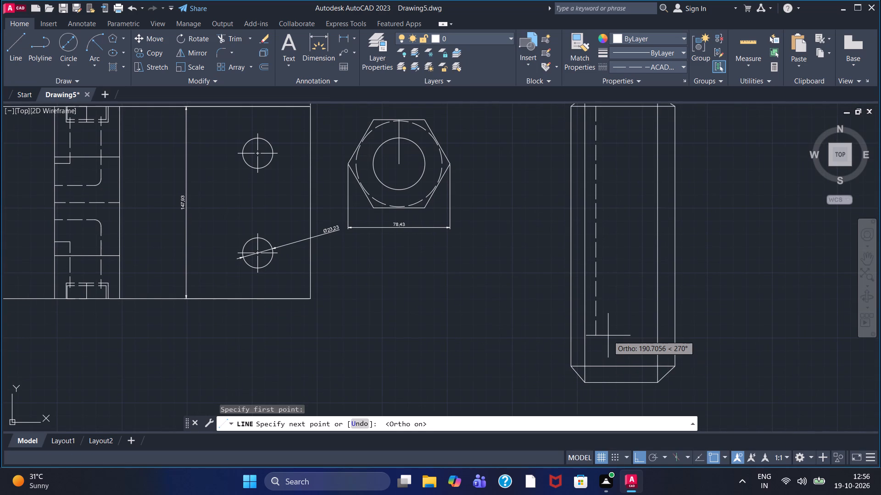
pyautogui.click(608, 327)
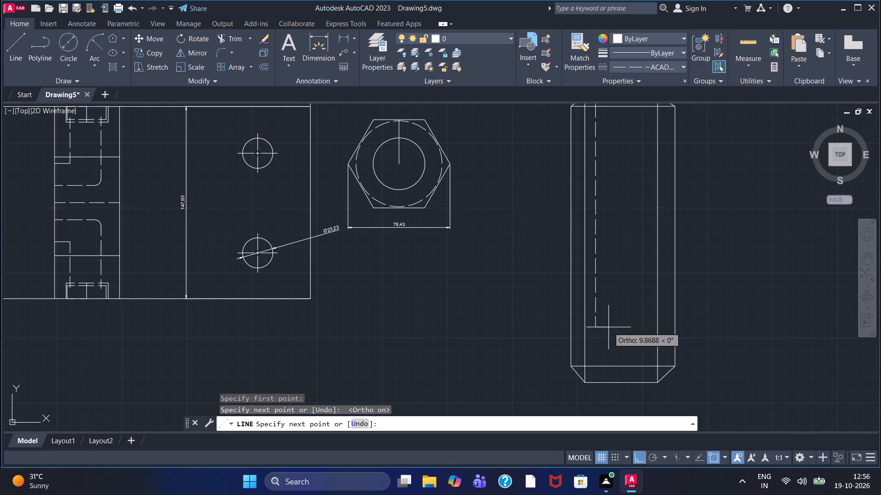
pyautogui.click(645, 332)
pyautogui.moveTo(637, 131); pyautogui.dragTo(636, 231, button='middle')
pyautogui.click(635, 186)
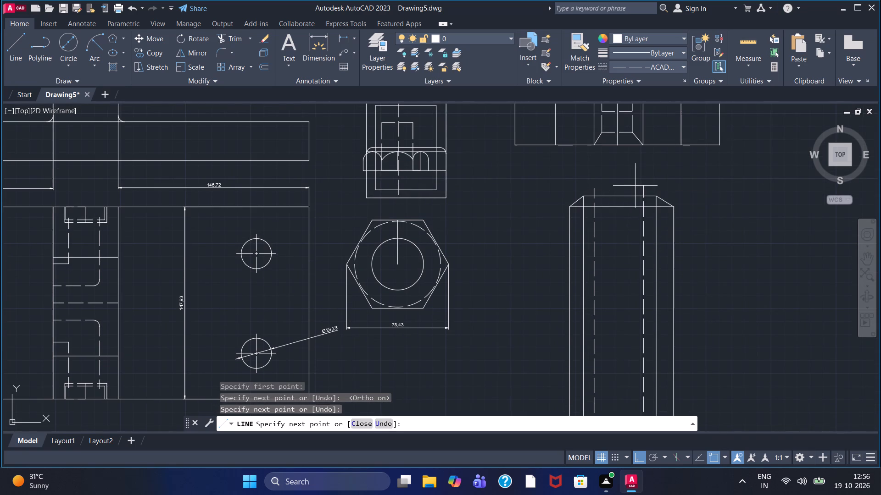
pyautogui.rightClick(635, 186)
pyautogui.click(645, 191)
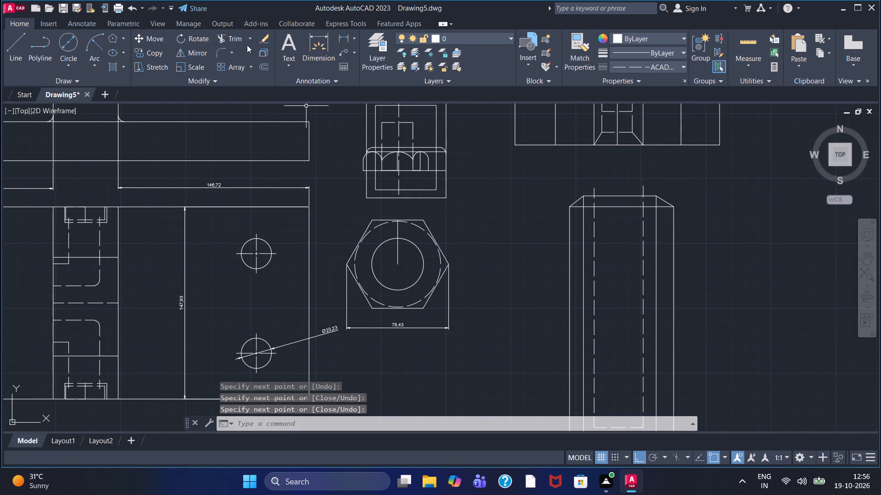
# Trim the two dashed hole lines where they extend above the upright part's top edge.
pyautogui.click(231, 38)
pyautogui.scroll(2, 585, 185)
pyautogui.click(605, 197)
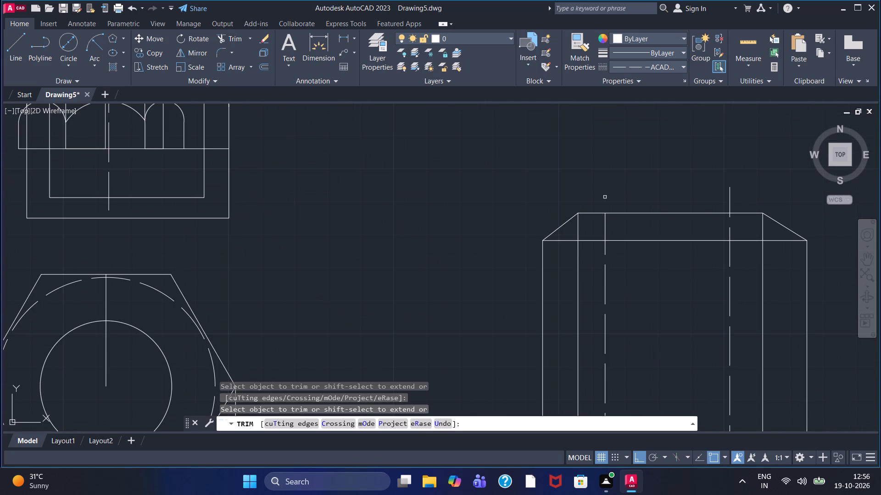
pyautogui.click(730, 200)
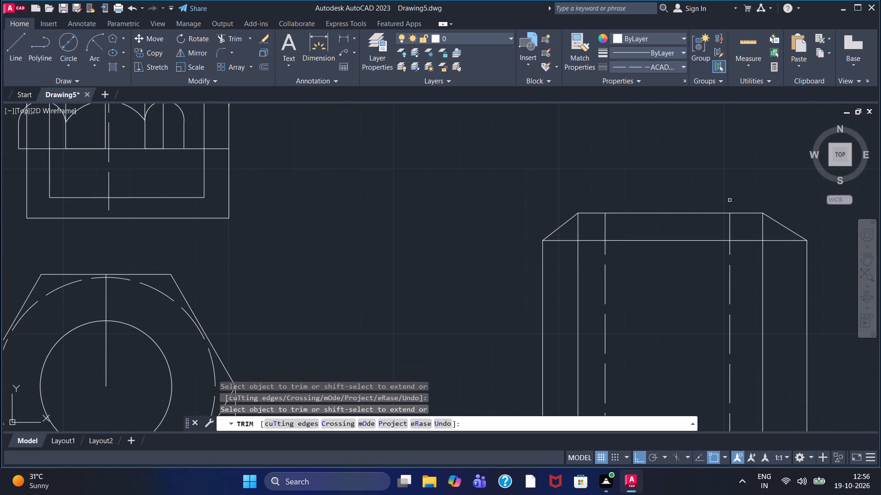
pyautogui.scroll(-2, 730, 200)
pyautogui.scroll(-1, 685, 316)
pyautogui.moveTo(715, 334); pyautogui.dragTo(694, 290, button='middle')
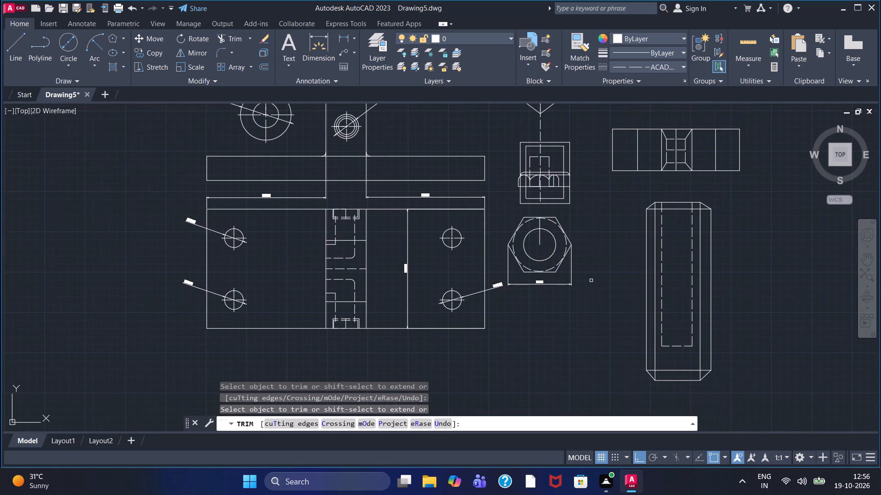
# Draw a dashed vertical line about 18 long downward from the midpoint of the hole's bottom line.
pyautogui.click(16, 55)
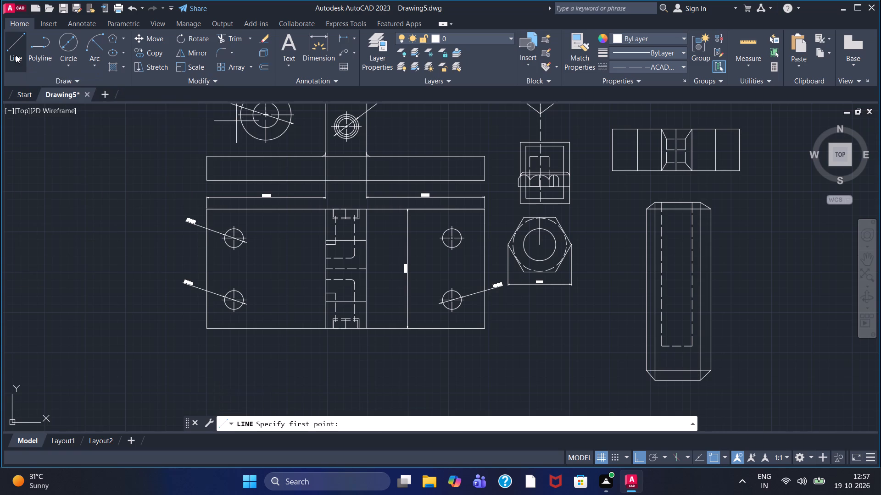
pyautogui.click(677, 348)
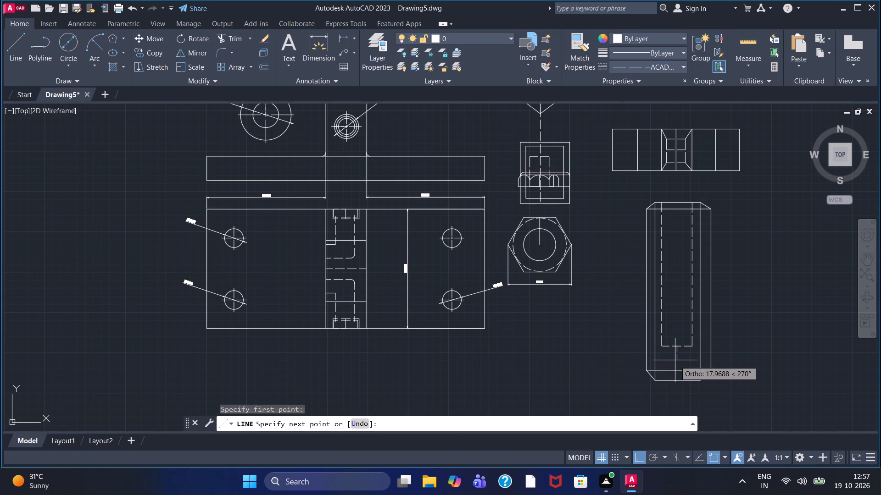
pyautogui.click(675, 360)
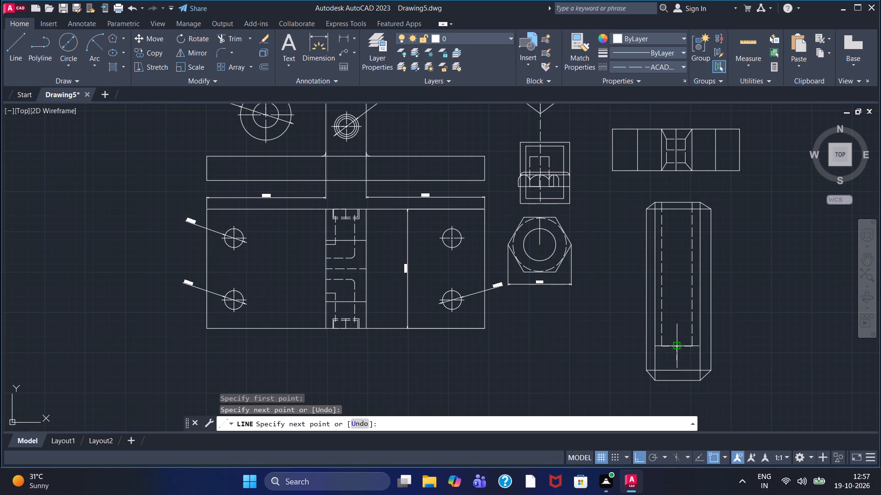
pyautogui.rightClick(676, 347)
pyautogui.click(702, 221)
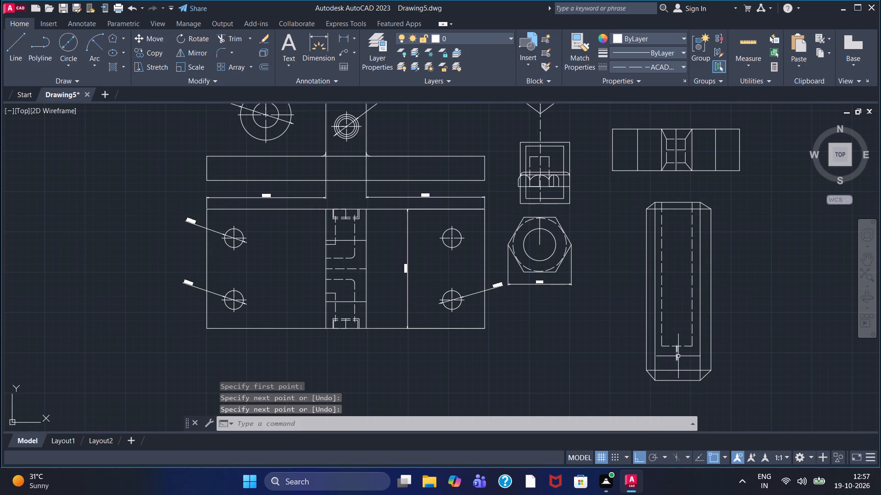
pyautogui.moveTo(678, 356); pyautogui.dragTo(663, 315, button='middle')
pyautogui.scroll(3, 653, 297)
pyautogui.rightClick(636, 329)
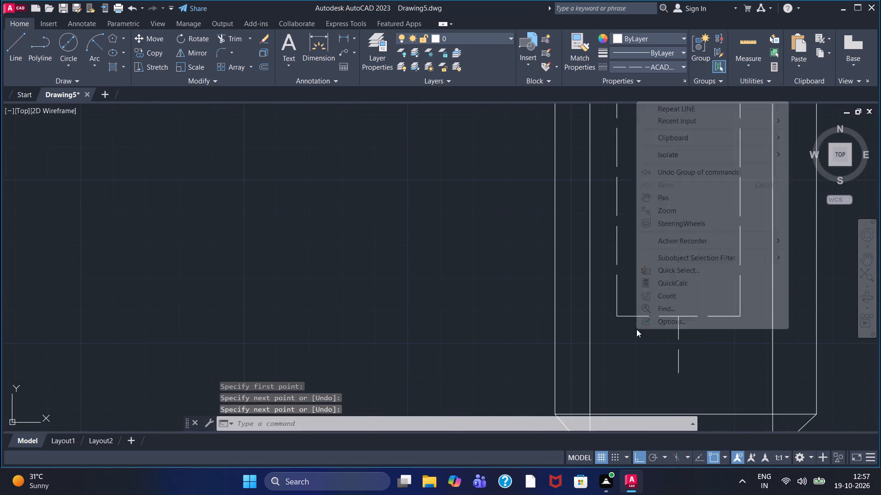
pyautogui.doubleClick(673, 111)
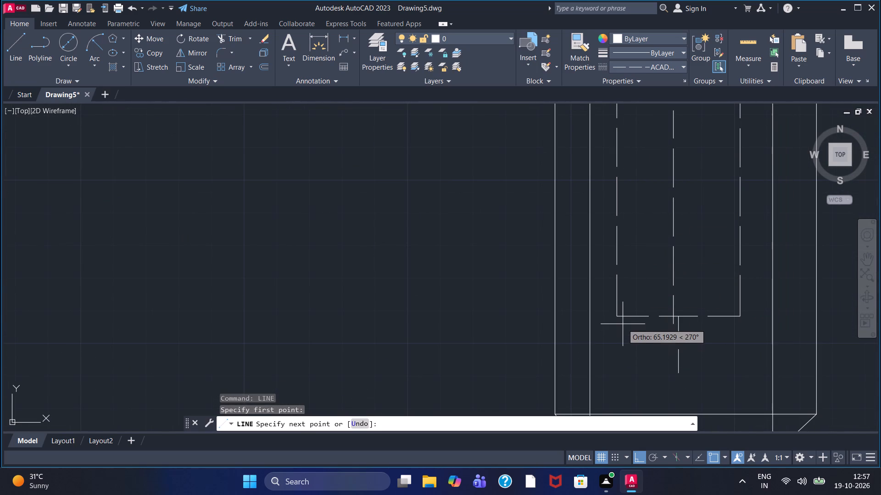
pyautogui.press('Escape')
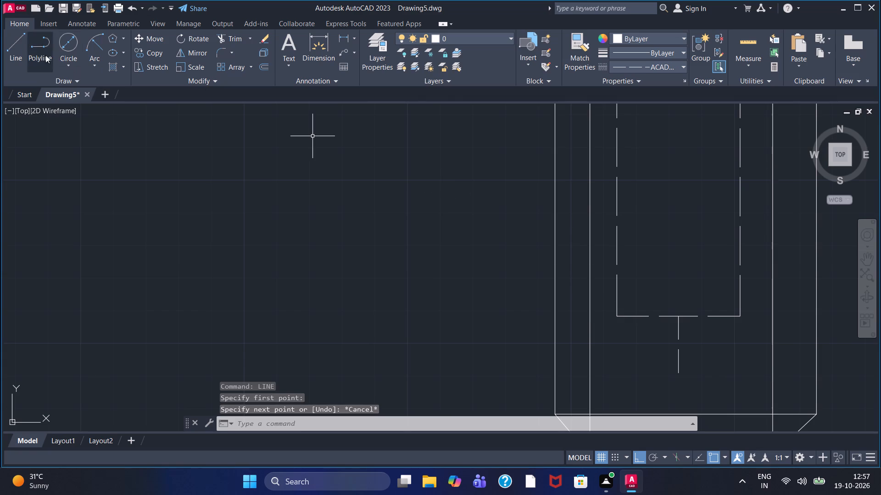
# With Ortho off, draw a dashed V-shaped tip from the hole's bottom-left corner through the short line's lower end to the bottom-right corner.
pyautogui.click(16, 44)
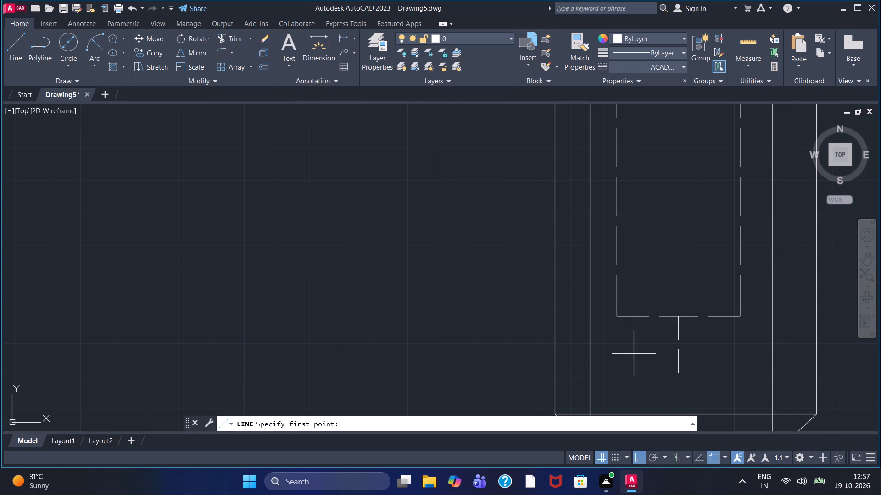
pyautogui.press('F8')
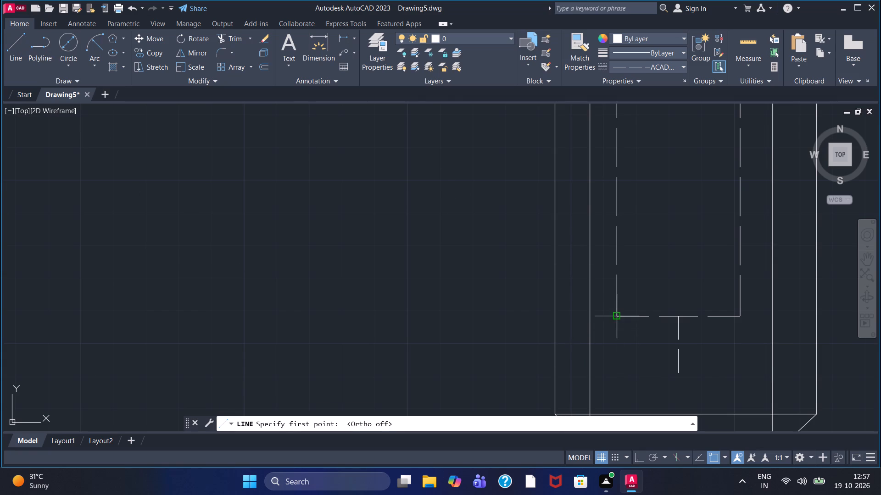
pyautogui.click(618, 313)
pyautogui.click(680, 373)
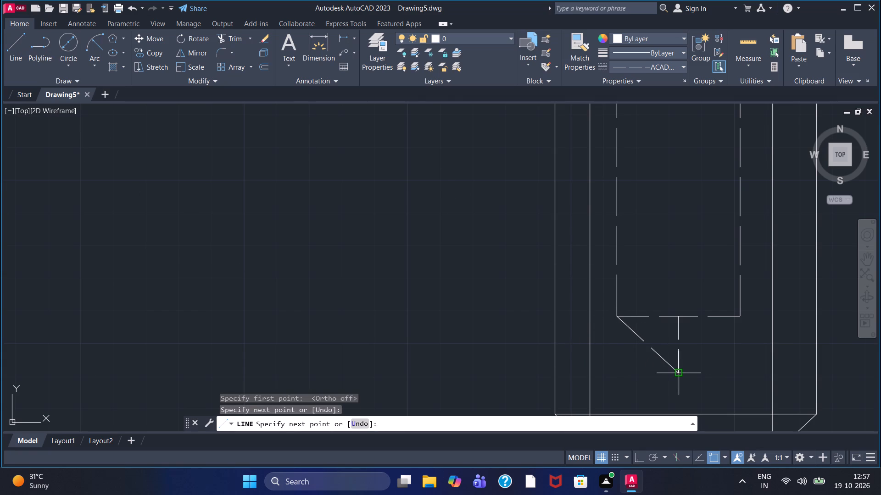
pyautogui.click(740, 319)
pyautogui.rightClick(740, 319)
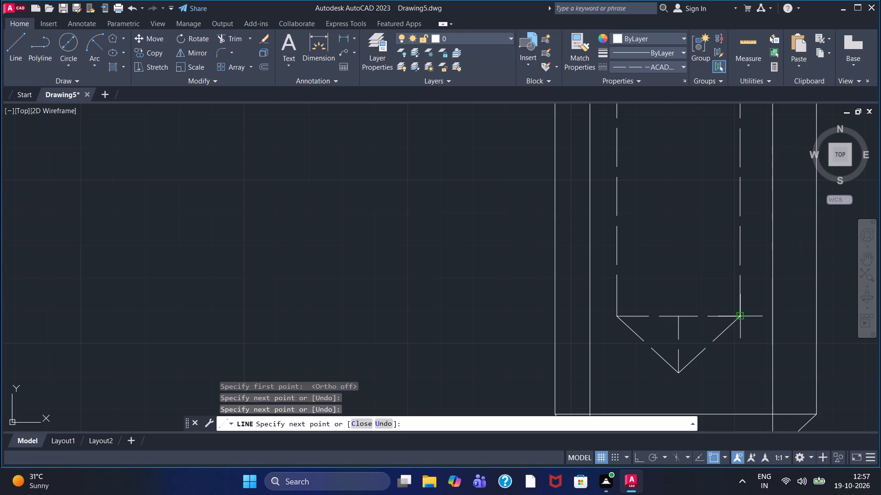
pyautogui.click(747, 324)
# With linetype Continuous and Ortho on, draw a 30 wide side outline against the upright part's right edge, spanning between its chamfer lines.
pyautogui.scroll(-3, 735, 341)
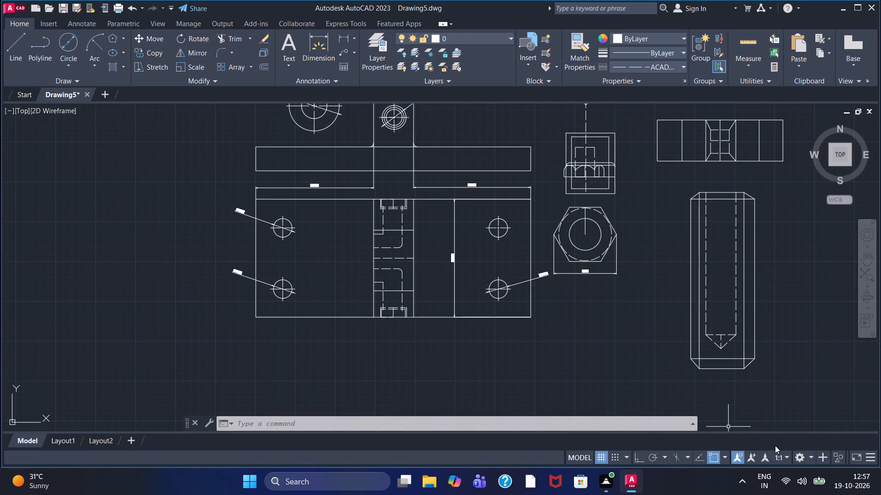
pyautogui.moveTo(781, 265); pyautogui.dragTo(709, 277, button='middle')
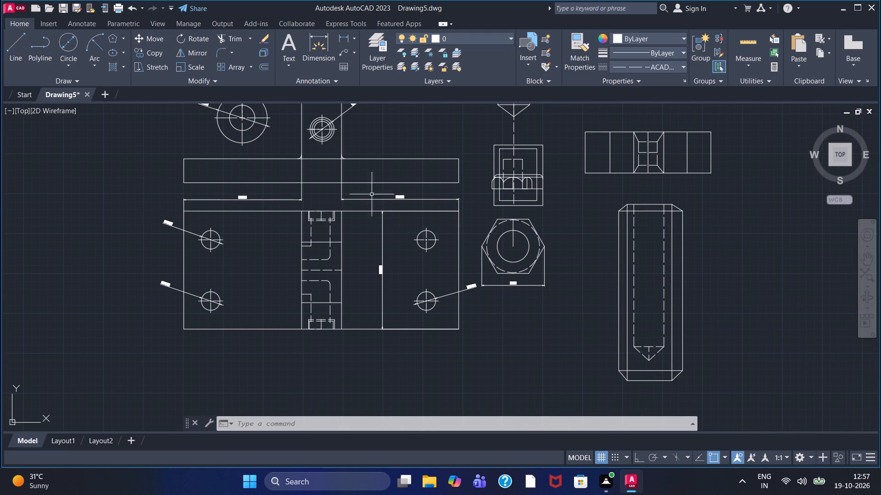
pyautogui.click(11, 51)
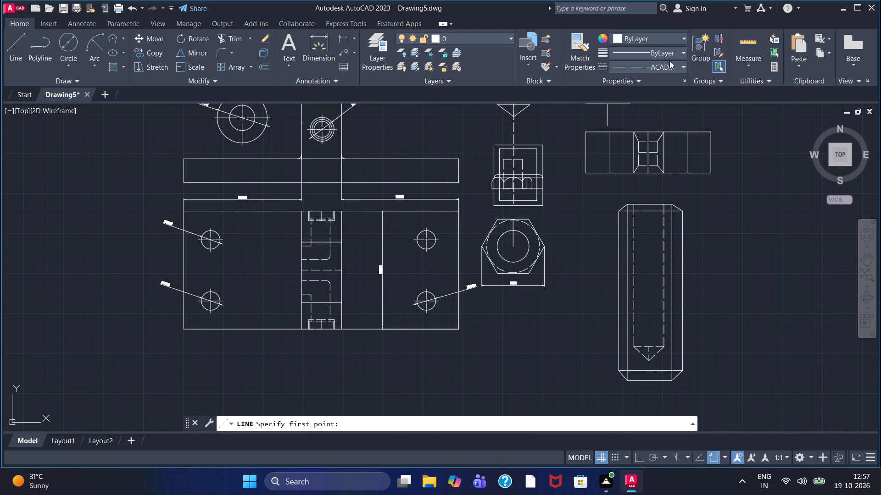
pyautogui.click(667, 63)
pyautogui.click(662, 131)
pyautogui.doubleClick(682, 212)
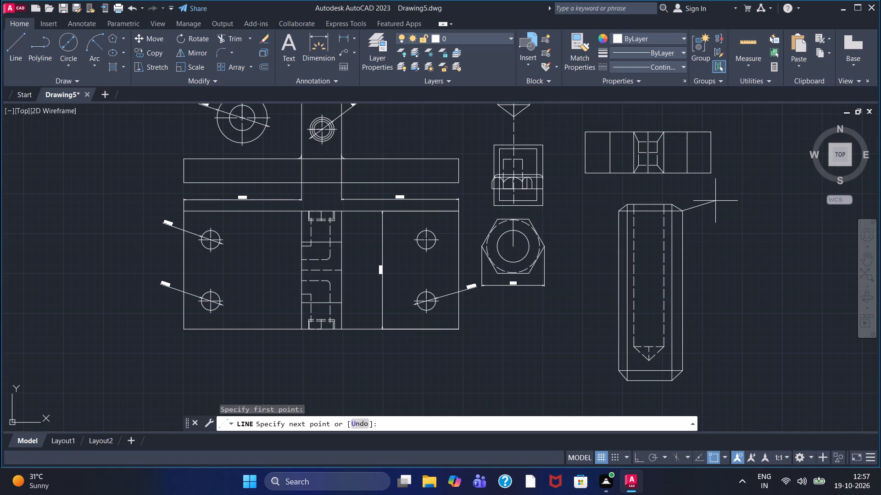
pyautogui.press('F8')
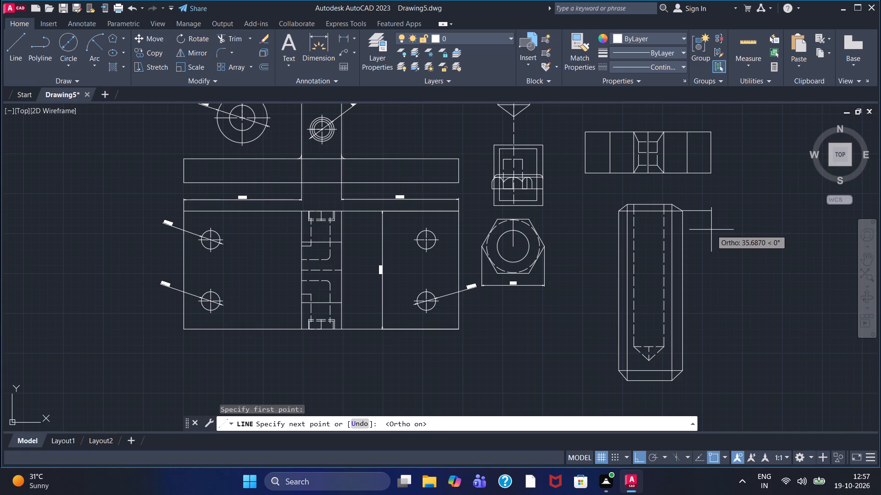
pyautogui.write('30')
pyautogui.press('Return')
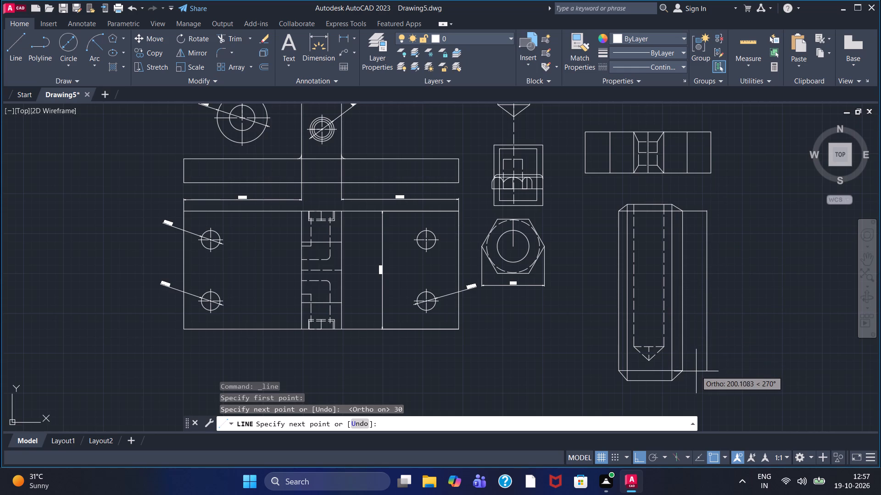
pyautogui.click(696, 371)
pyautogui.doubleClick(680, 372)
pyautogui.rightClick(695, 361)
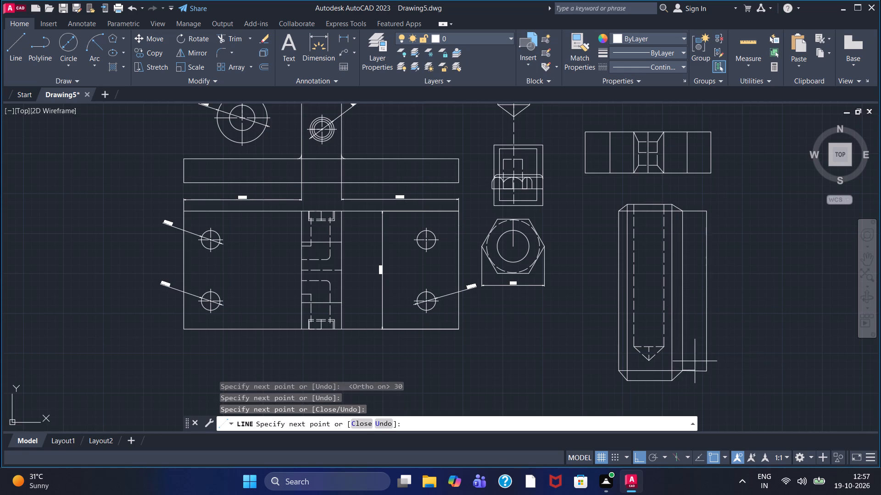
pyautogui.click(716, 225)
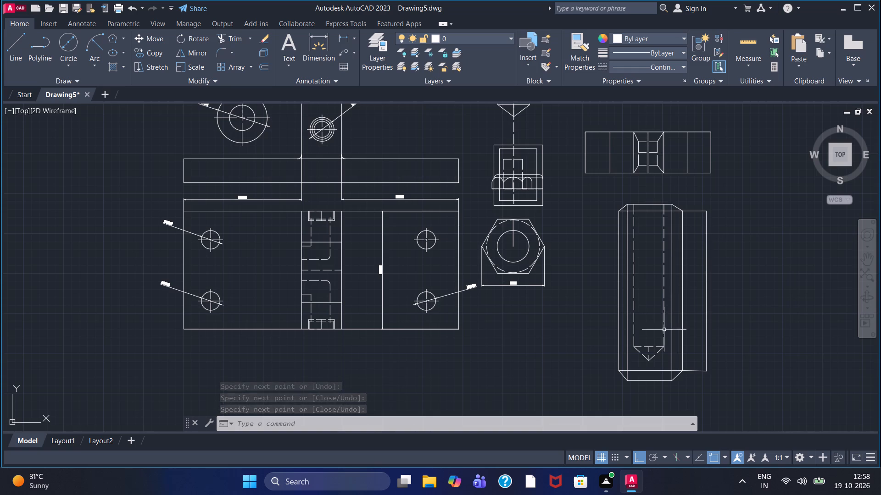
# With linetype ACAD_ISO02W100, draw a dashed horizontal line about 79 long from the hole's pointed tip rightward past the side outline.
pyautogui.moveTo(686, 355); pyautogui.dragTo(677, 341, button='middle')
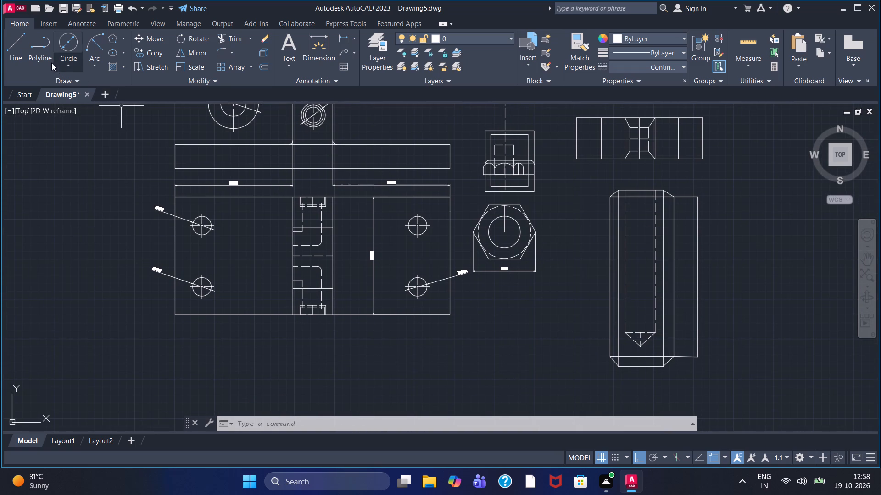
pyautogui.click(662, 64)
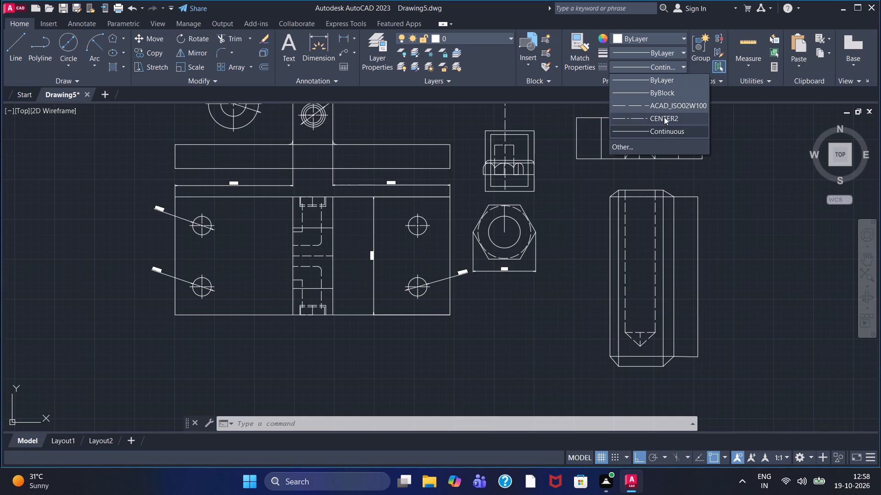
pyautogui.click(669, 105)
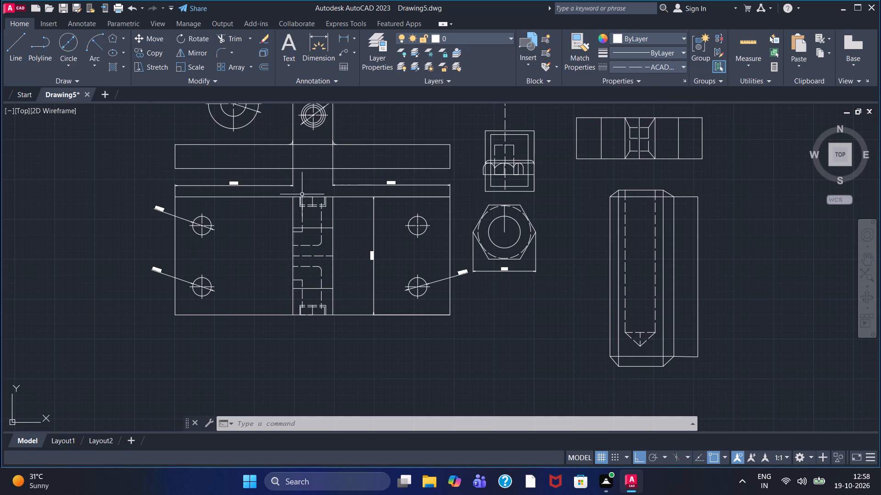
pyautogui.scroll(2, 682, 354)
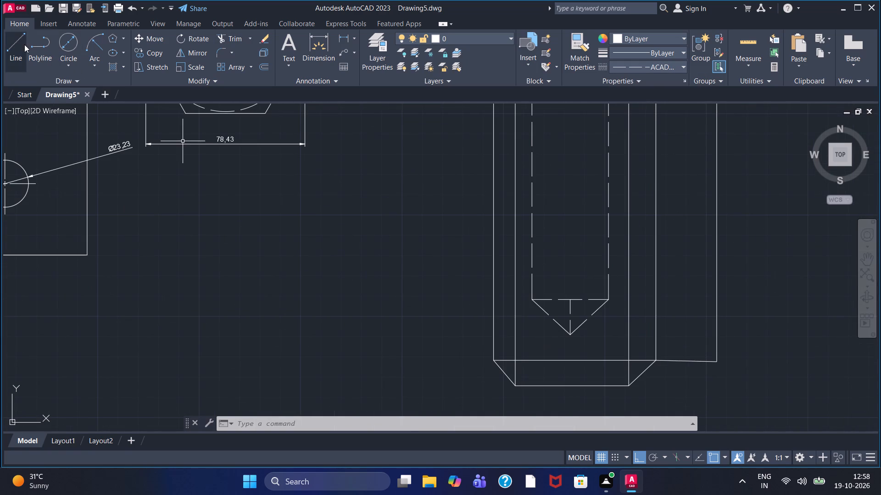
pyautogui.click(24, 44)
pyautogui.doubleClick(575, 336)
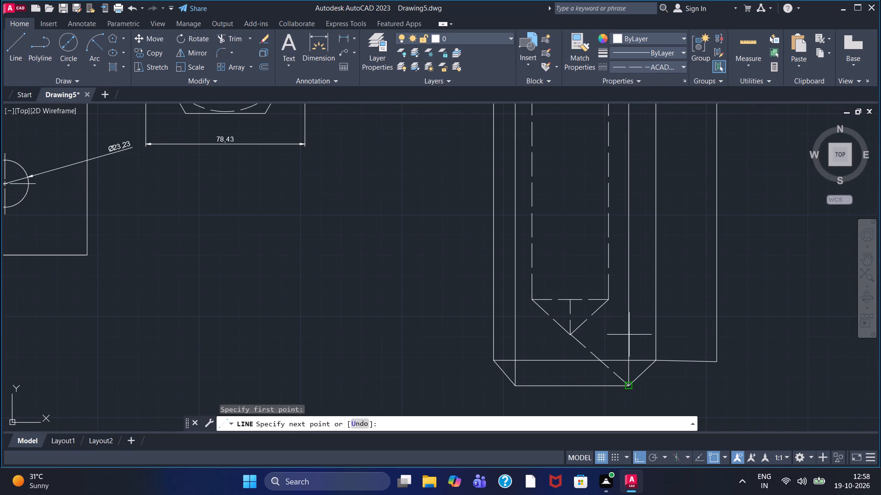
pyautogui.doubleClick(732, 327)
pyautogui.rightClick(732, 327)
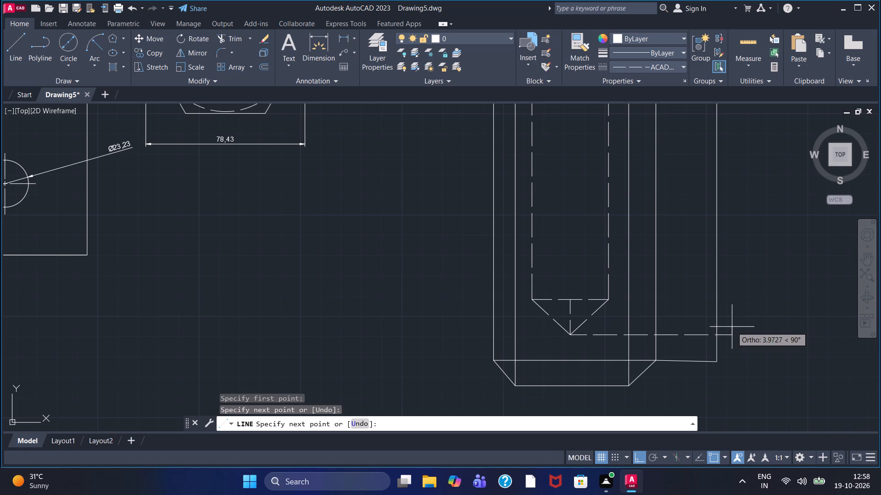
pyautogui.doubleClick(747, 335)
pyautogui.rightClick(769, 271)
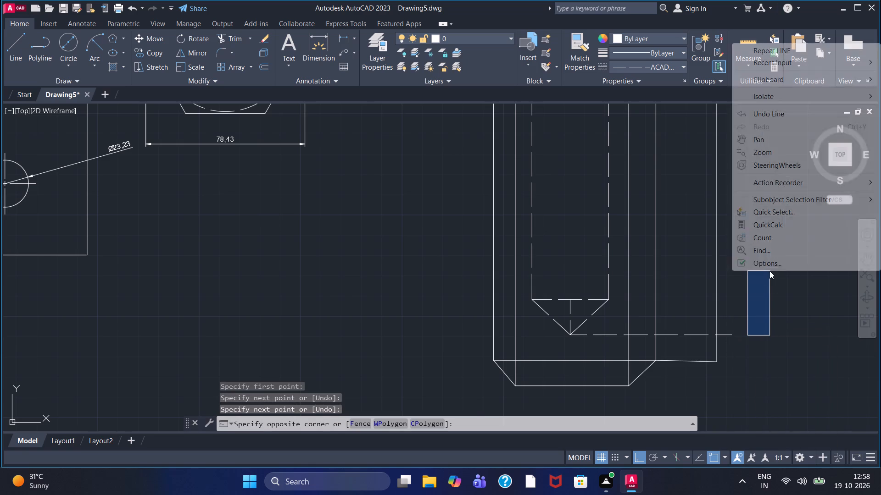
pyautogui.click(779, 303)
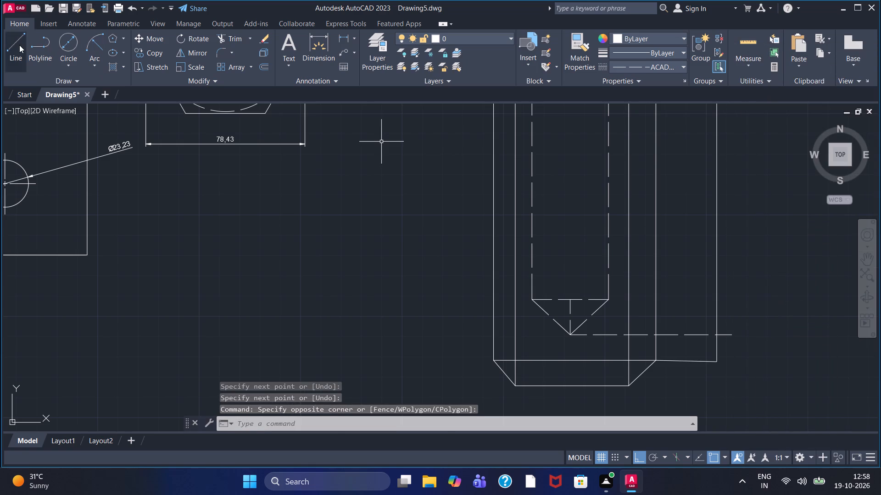
# Draw a second dashed horizontal line about 70 long above the first, from inside the hole rightward past the side outline.
pyautogui.click(19, 45)
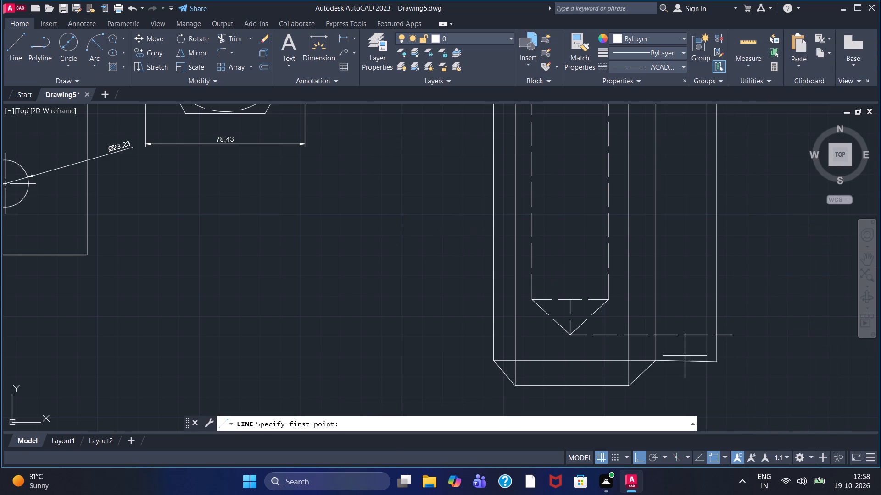
pyautogui.click(589, 258)
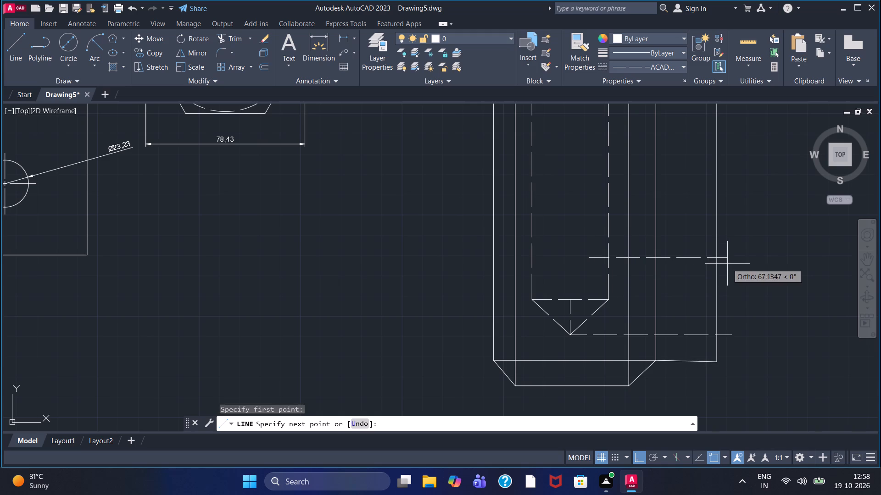
pyautogui.click(732, 263)
pyautogui.rightClick(732, 263)
pyautogui.click(744, 269)
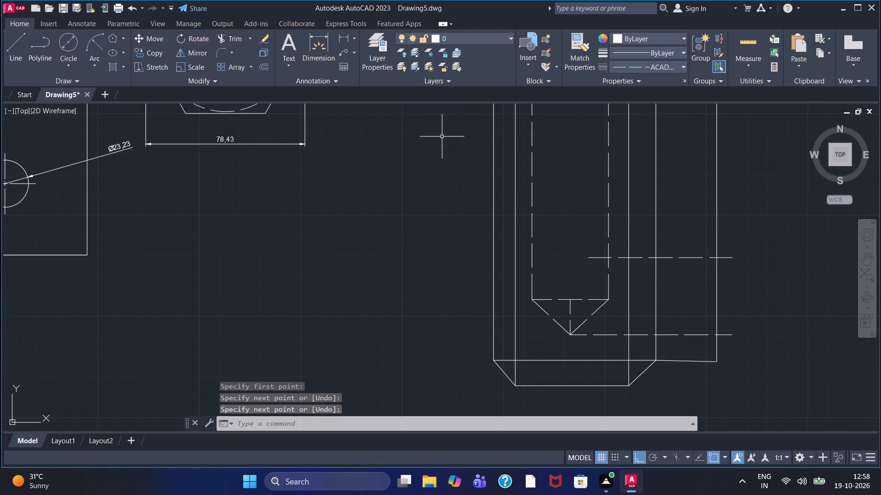
# Trim both dashed horizontal lines at the side outline's right edge, and the upper one at the hole's right side.
pyautogui.click(224, 37)
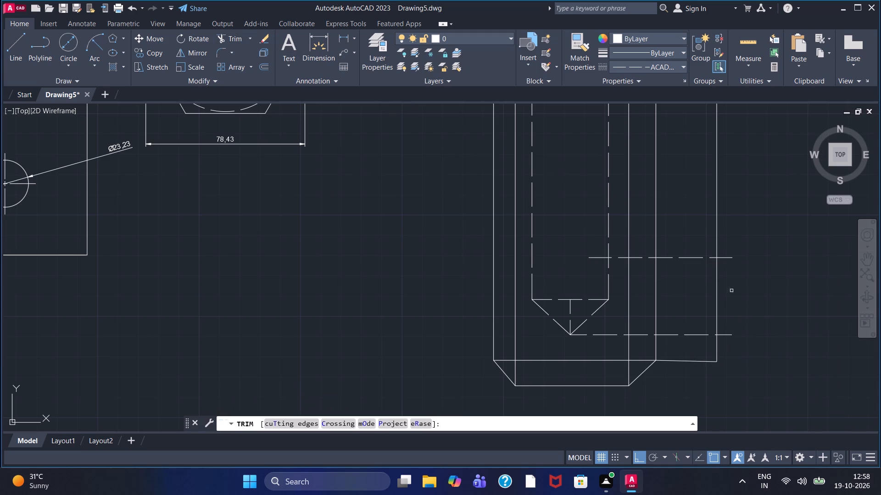
pyautogui.click(728, 258)
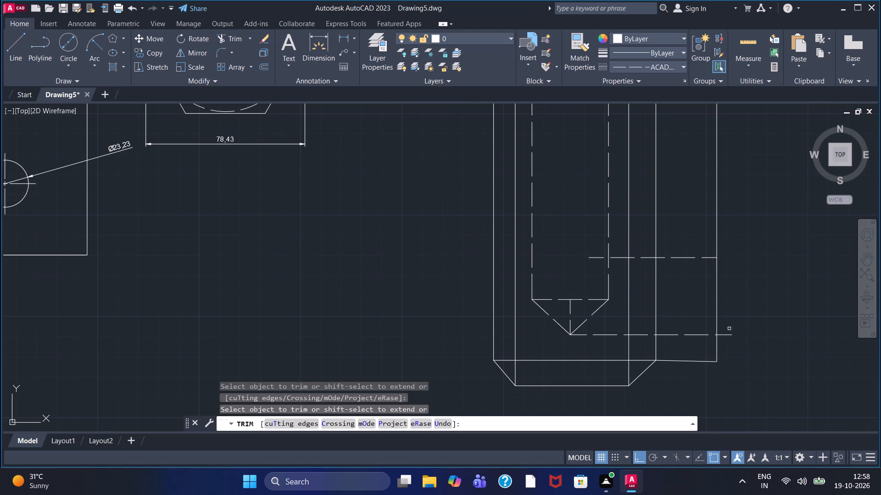
pyautogui.click(729, 334)
pyautogui.moveTo(736, 315); pyautogui.dragTo(741, 333, button='middle')
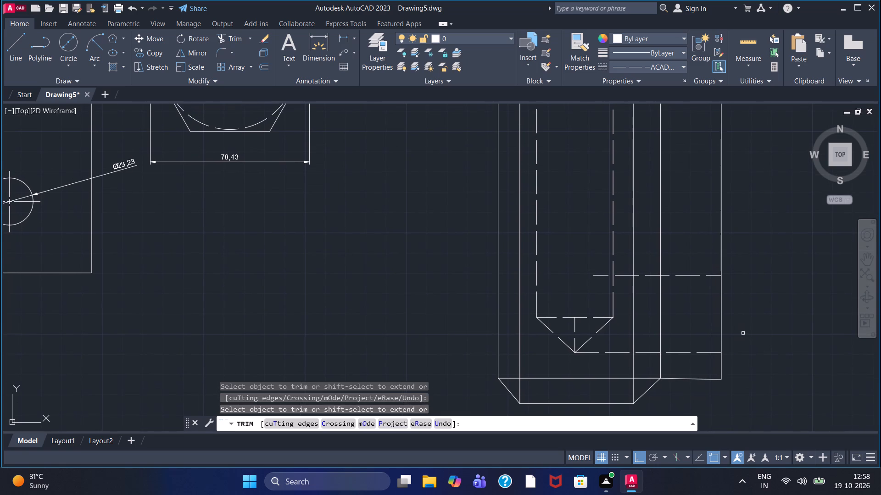
pyautogui.click(601, 276)
# With linetype Continuous, draw a line from the side outline's top-right corner a short way rightward, continuing down past the outline's bottom level.
pyautogui.scroll(-1, 603, 276)
pyautogui.moveTo(603, 276); pyautogui.dragTo(564, 368, button='middle')
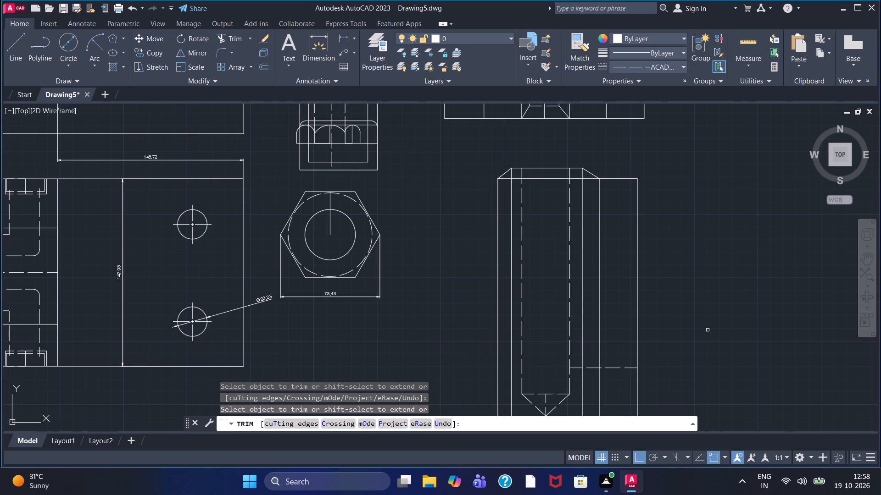
pyautogui.scroll(-1, 749, 338)
pyautogui.moveTo(744, 337); pyautogui.dragTo(704, 285, button='middle')
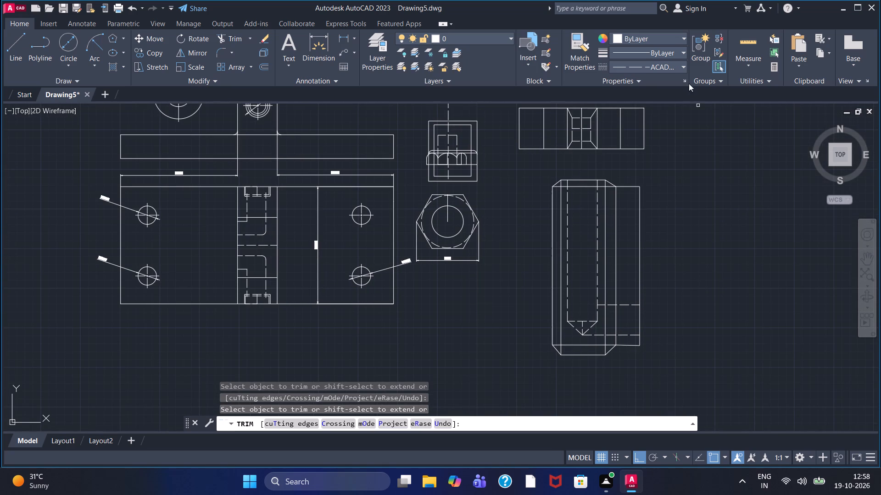
pyautogui.click(676, 68)
pyautogui.click(660, 133)
pyautogui.moveTo(7, 48); pyautogui.dragTo(12, 51)
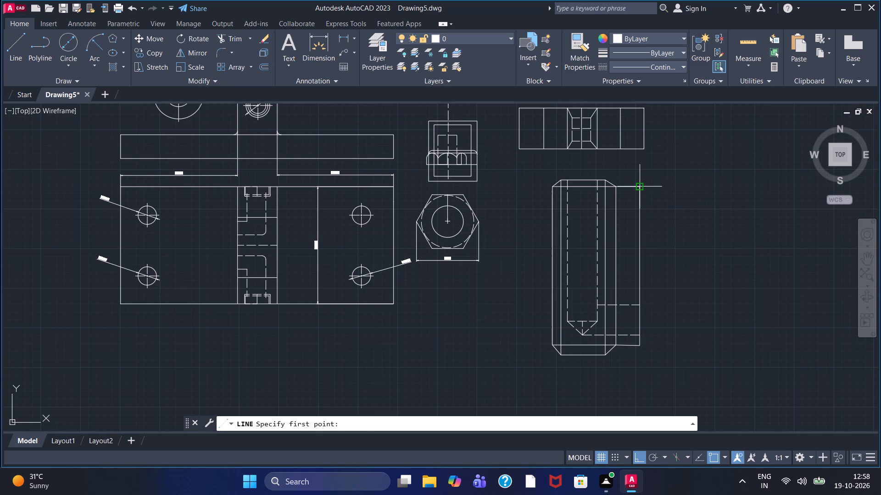
pyautogui.click(641, 186)
pyautogui.doubleClick(666, 190)
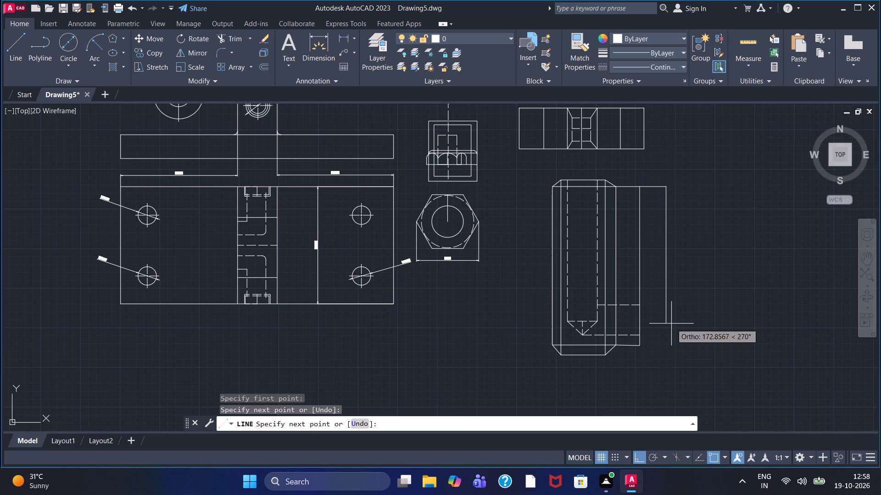
pyautogui.click(665, 354)
pyautogui.rightClick(665, 354)
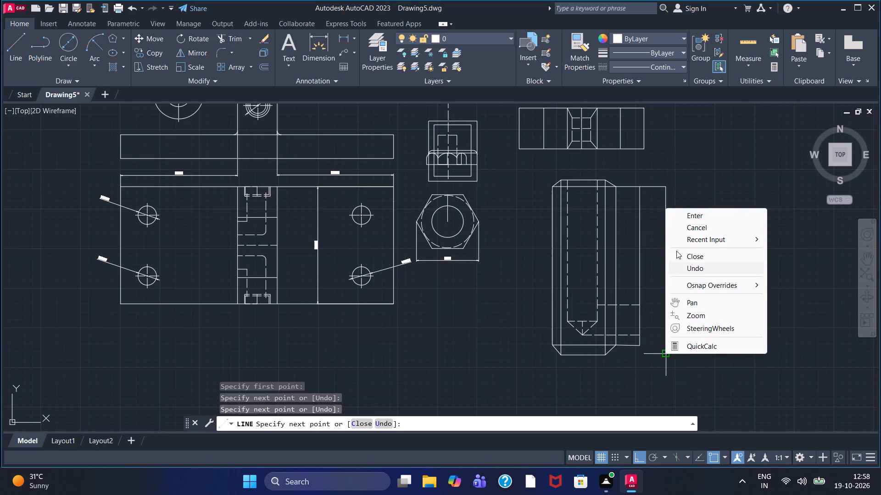
pyautogui.click(689, 214)
# From the new vertical line's top, draw a line rightward and down past the side outline's bottom level to form the new view's right edge.
pyautogui.click(9, 45)
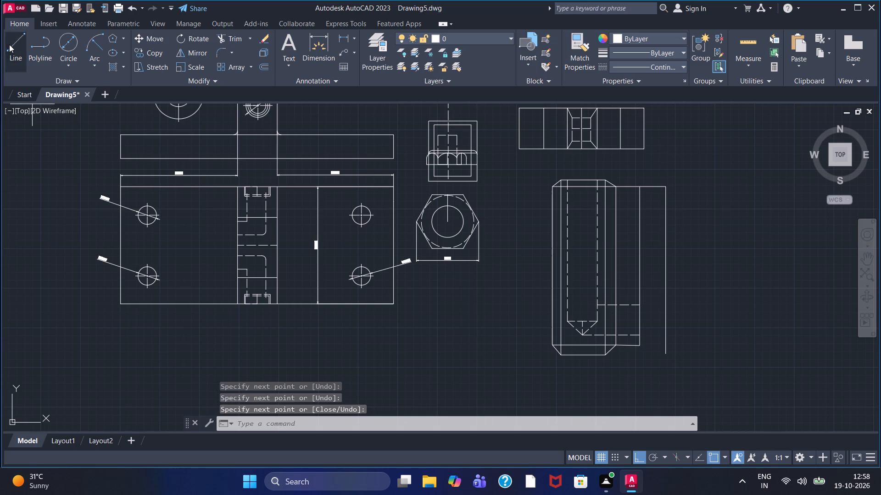
pyautogui.doubleClick(665, 190)
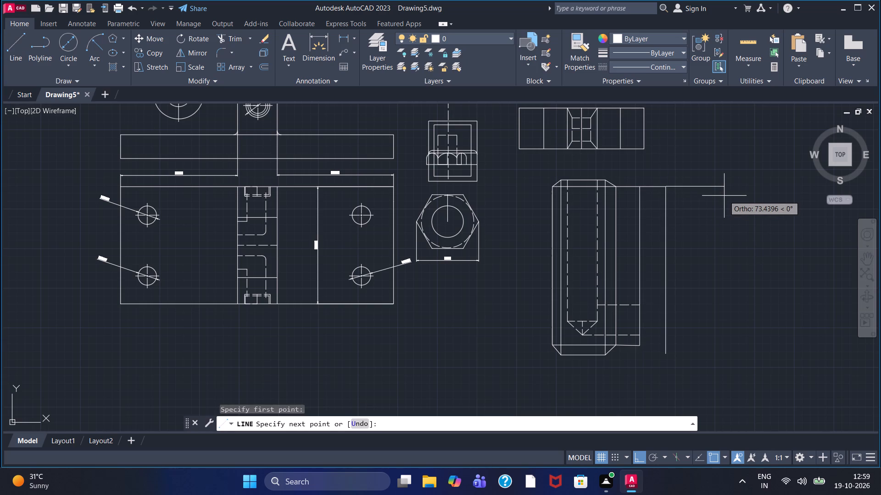
pyautogui.click(734, 196)
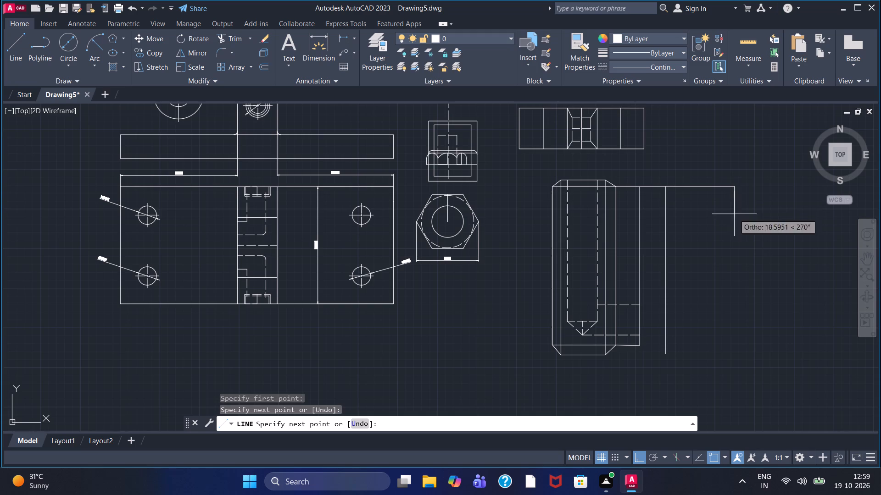
pyautogui.doubleClick(730, 352)
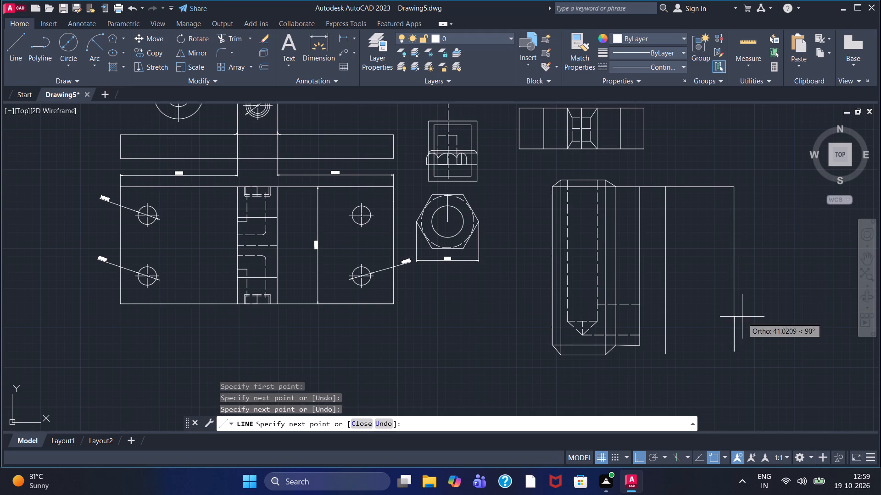
pyautogui.rightClick(740, 362)
pyautogui.click(764, 219)
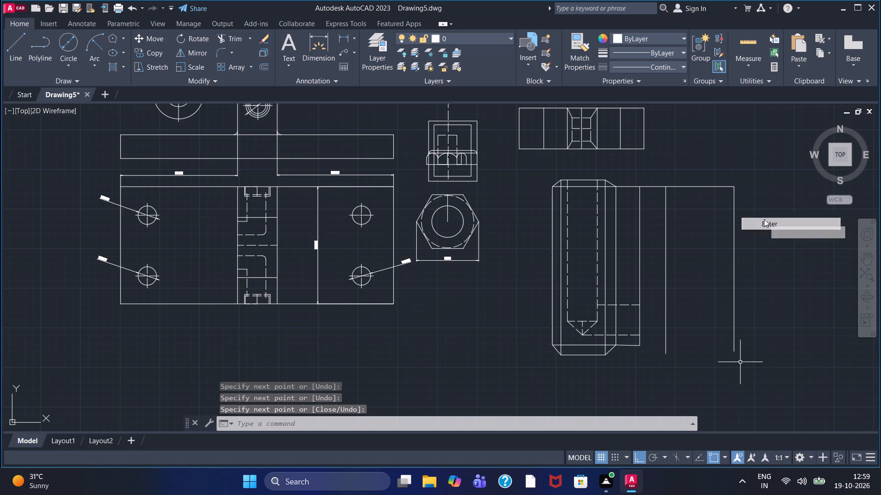
# Draw a horizontal line from the side outline's bottom-right corner rightward past the new view's right edge.
pyautogui.click(4, 51)
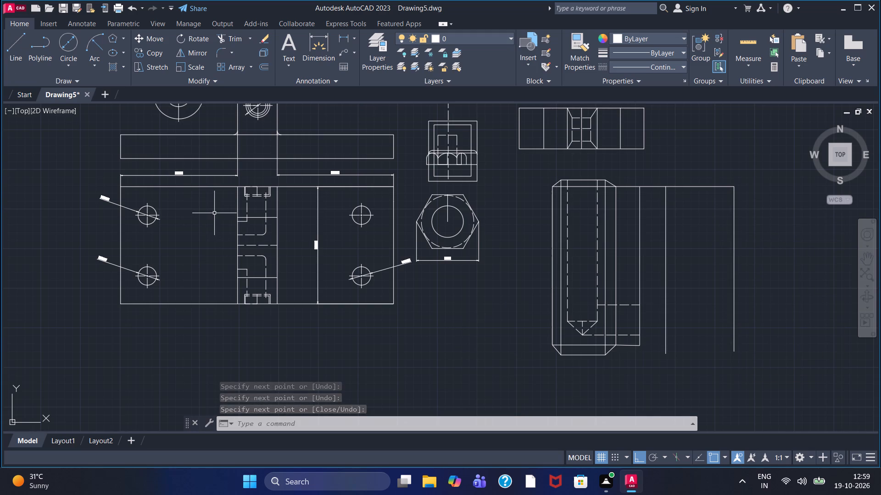
pyautogui.click(19, 54)
pyautogui.click(639, 347)
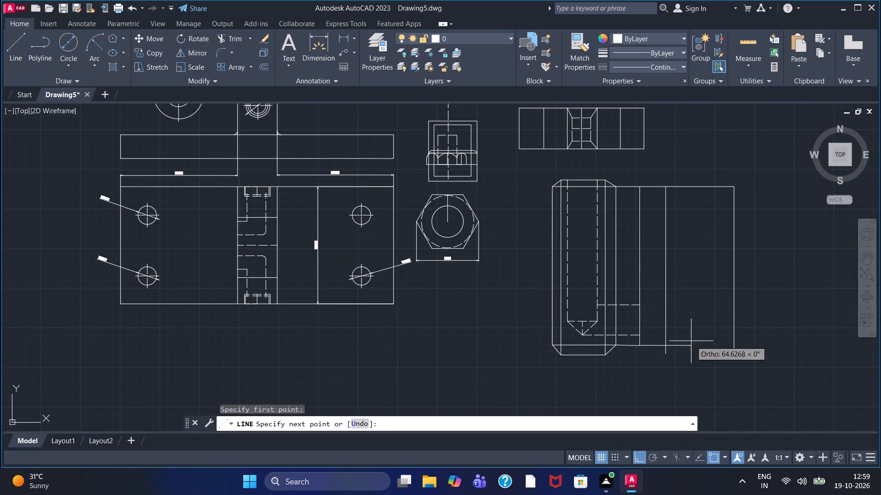
pyautogui.click(745, 341)
pyautogui.rightClick(745, 341)
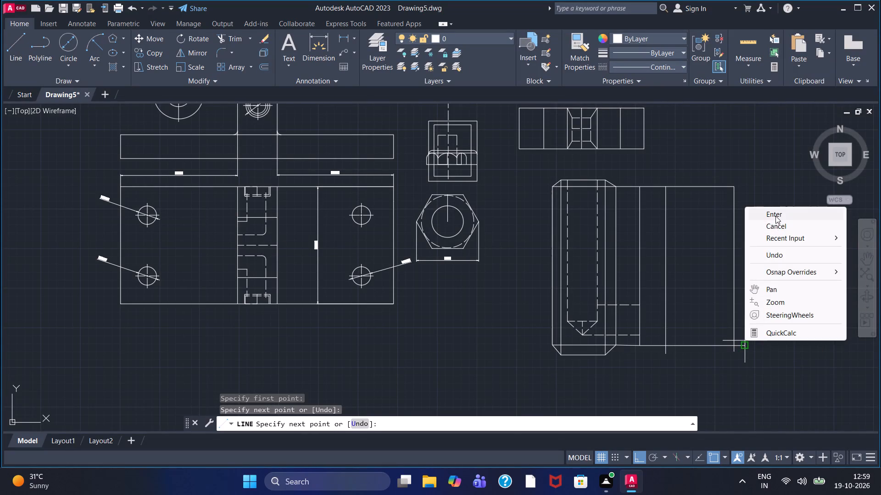
pyautogui.click(775, 214)
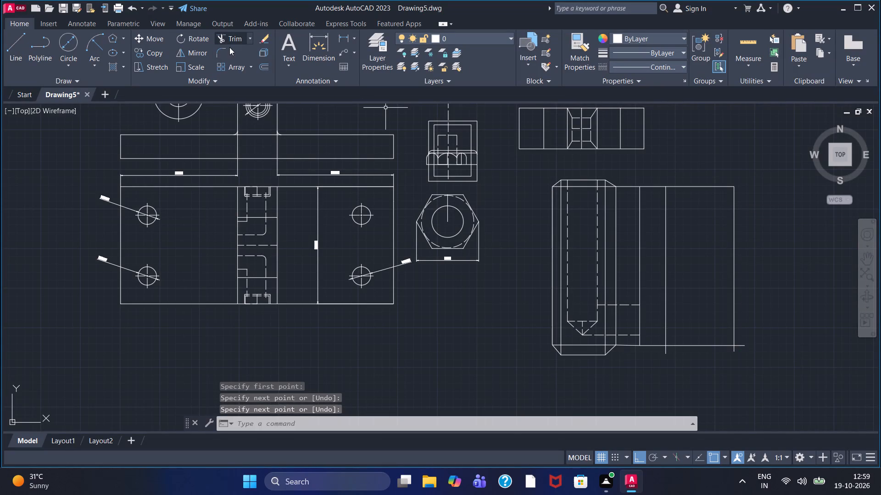
# Trim the overhanging line ends at the new rectangle's bottom and the connecting lines between it and the side outline.
pyautogui.click(232, 42)
pyautogui.scroll(2, 694, 341)
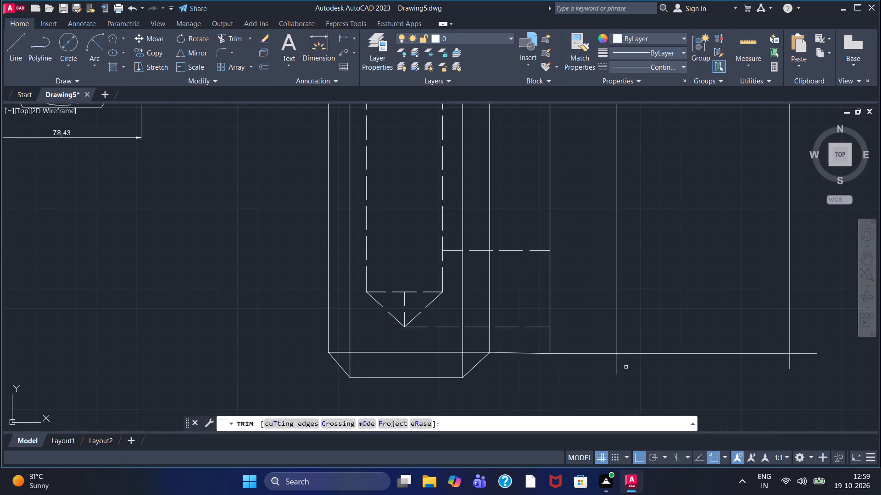
pyautogui.moveTo(603, 365); pyautogui.dragTo(643, 370)
pyautogui.moveTo(782, 364); pyautogui.dragTo(784, 363)
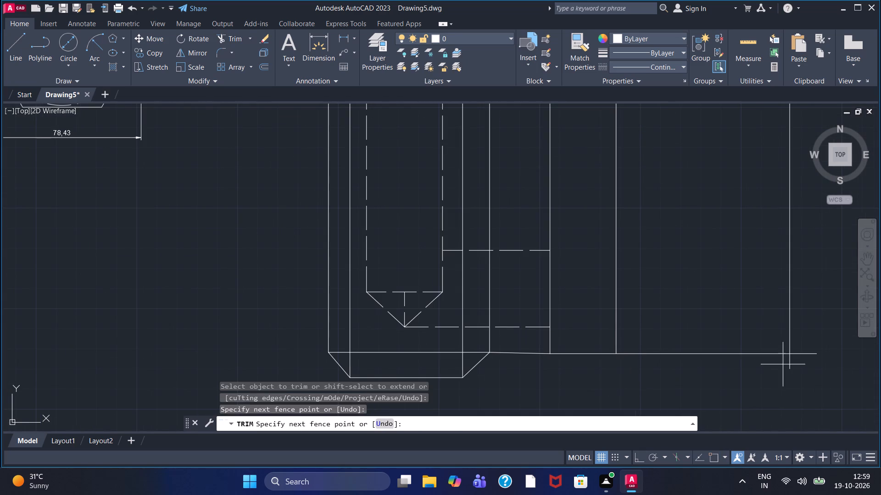
pyautogui.moveTo(784, 363); pyautogui.dragTo(807, 343)
pyautogui.moveTo(752, 300); pyautogui.dragTo(761, 339, button='middle')
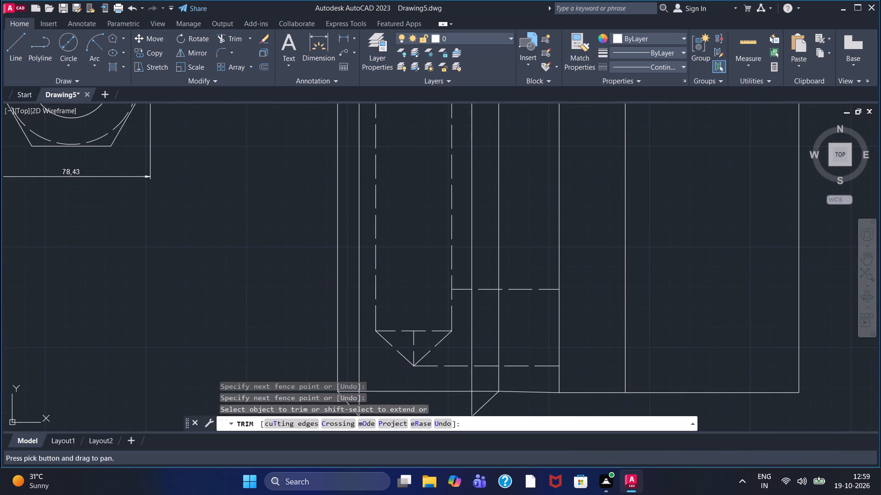
pyautogui.scroll(-1, 759, 335)
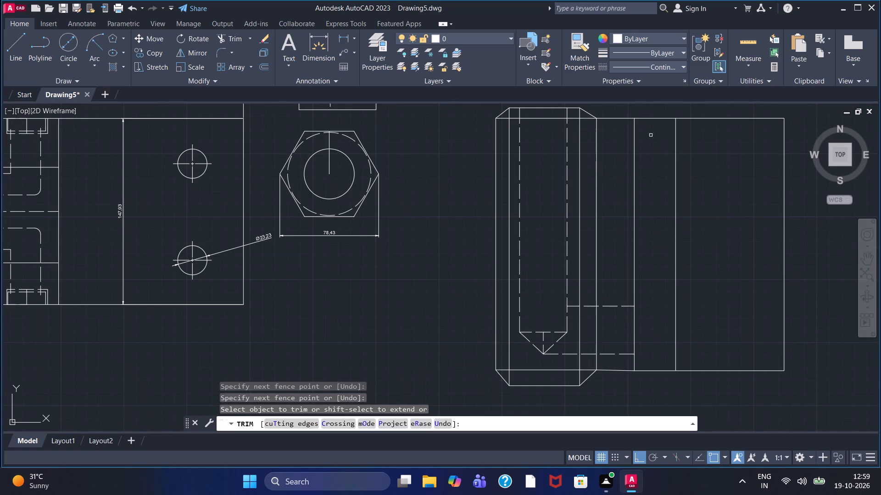
pyautogui.moveTo(653, 112); pyautogui.dragTo(655, 385)
# Draw an 80 long vertical line downward from the midpoint of the separate rectangle's top edge.
pyautogui.click(16, 40)
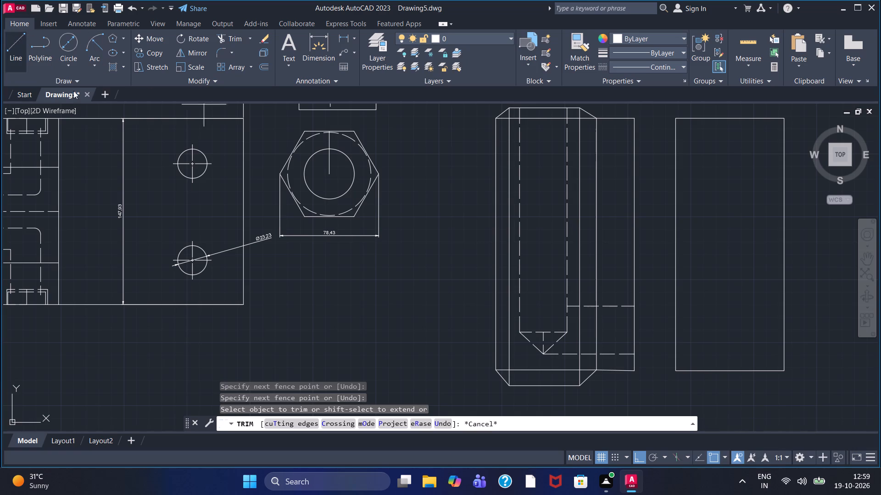
pyautogui.click(728, 118)
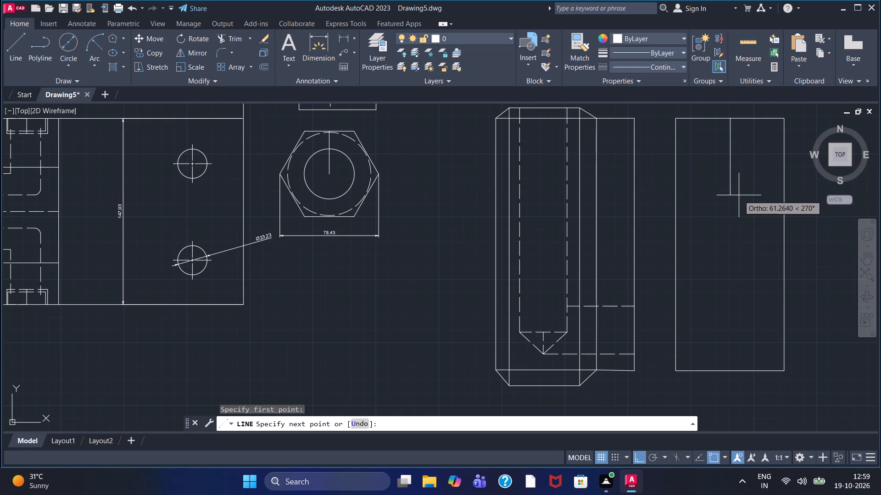
pyautogui.write('80')
pyautogui.press('Return')
pyautogui.rightClick(741, 219)
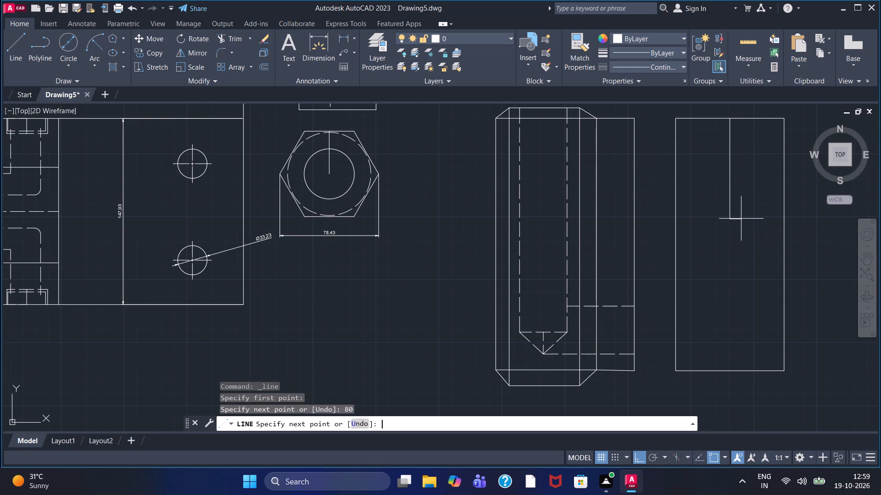
pyautogui.click(744, 223)
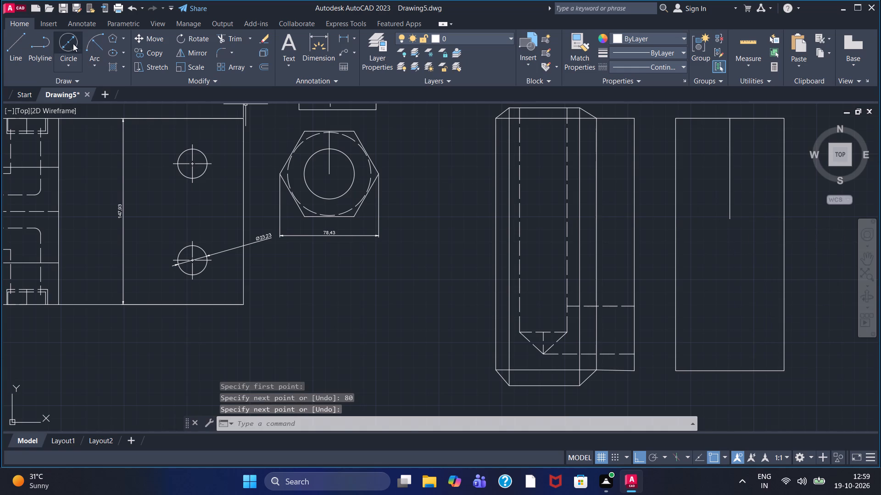
# Draw a circle about 31 in diameter centred on the lower end of the 80 long line.
pyautogui.click(70, 42)
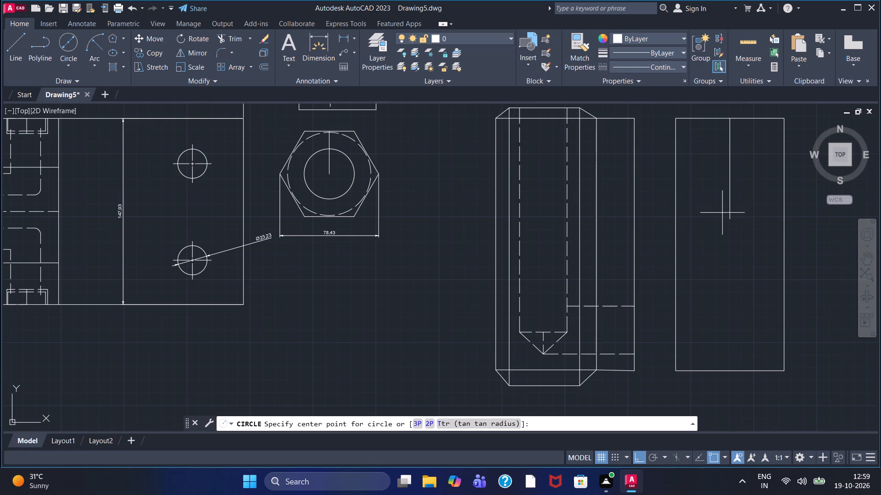
pyautogui.click(726, 220)
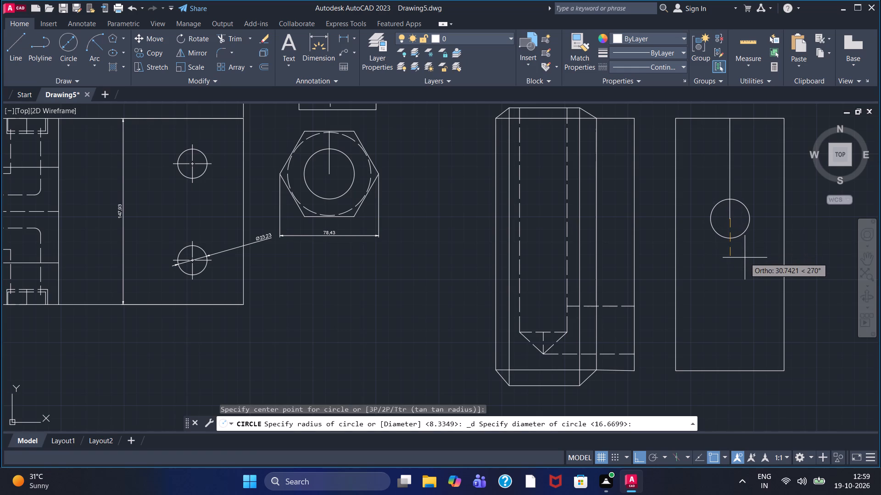
pyautogui.click(745, 258)
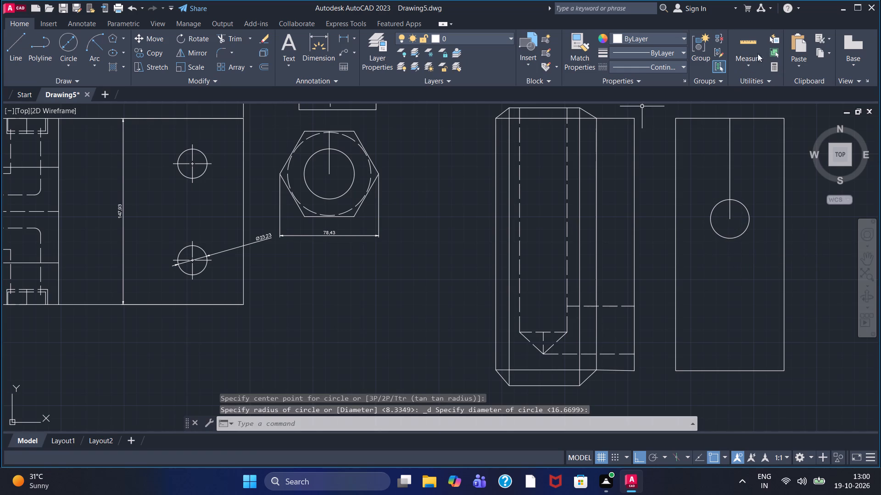
# With linetype ACAD_ISO02W100, draw a larger dashed circle concentric with the circle in the rectangle.
pyautogui.click(670, 63)
pyautogui.click(676, 110)
pyautogui.click(63, 49)
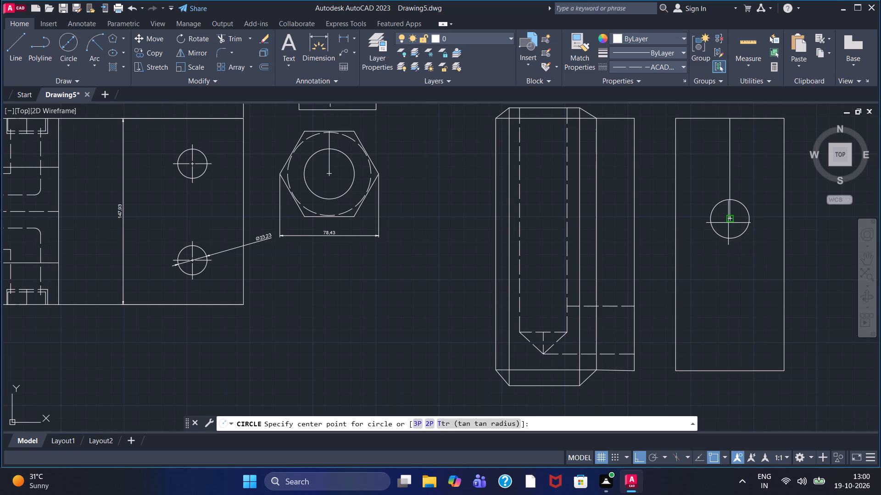
pyautogui.click(730, 220)
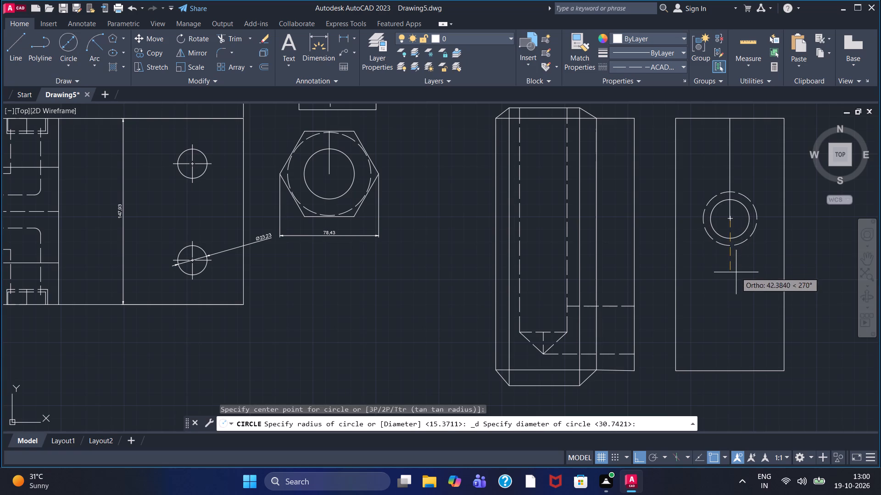
pyautogui.click(736, 280)
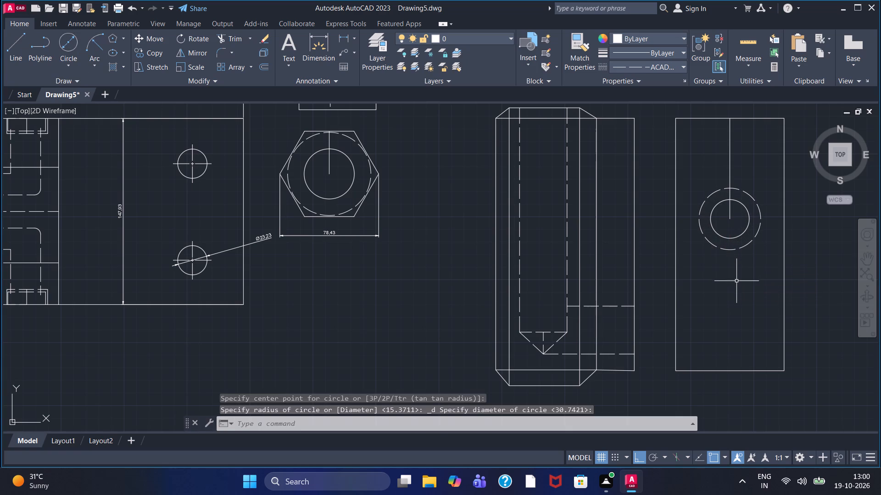
# Draw a dashed horizontal line from the lower hidden line's end at the part's side edge to just beyond the separate rectangle.
pyautogui.click(17, 45)
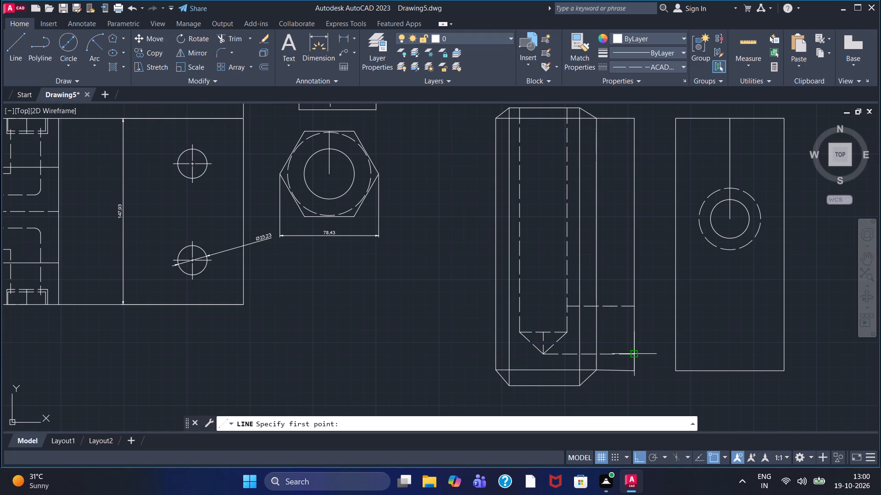
pyautogui.doubleClick(634, 354)
pyautogui.click(801, 350)
pyautogui.rightClick(802, 350)
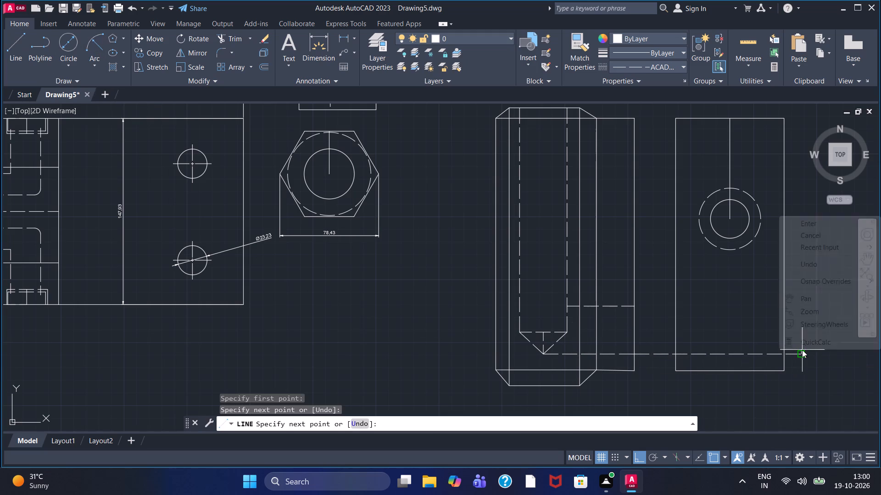
pyautogui.click(800, 220)
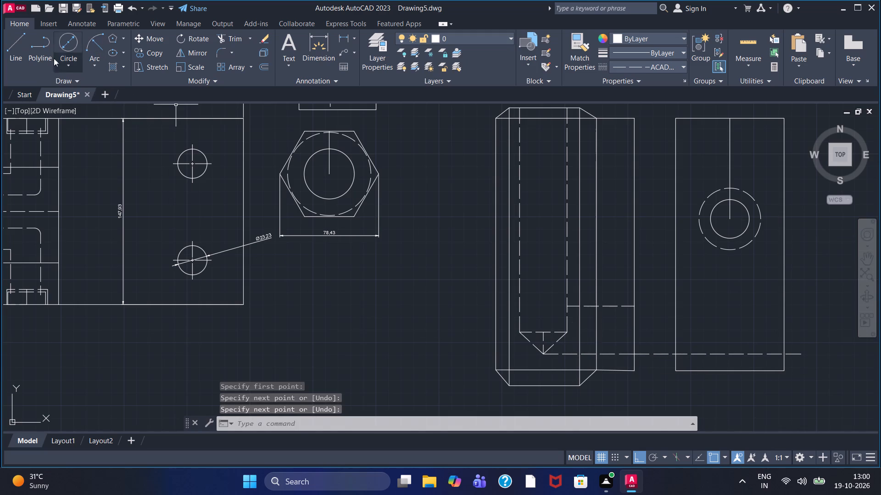
# Draw a dashed vertical line from the centre of the rectangle's concentric circles down past the rectangle's bottom edge.
pyautogui.click(22, 48)
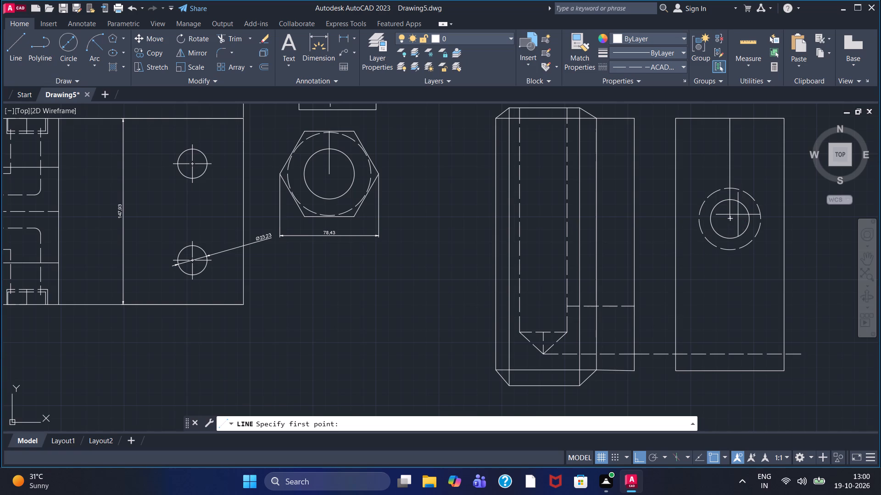
pyautogui.click(728, 219)
pyautogui.click(724, 396)
pyautogui.rightClick(724, 396)
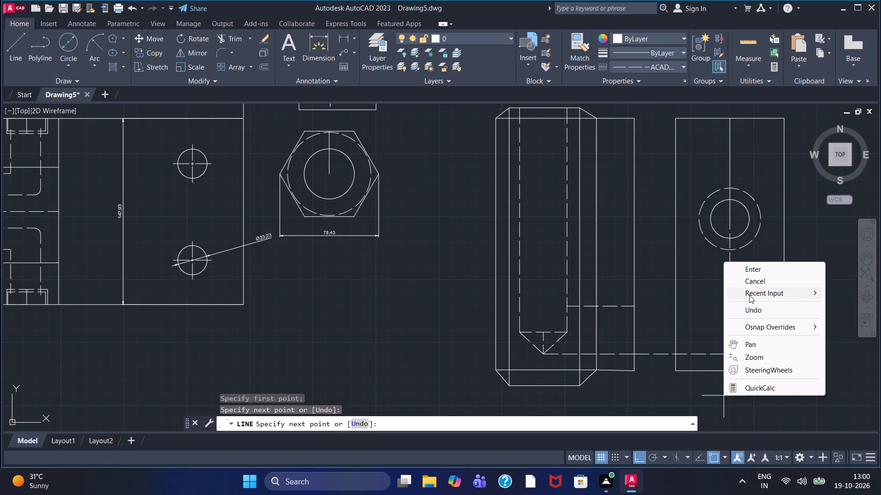
pyautogui.click(748, 273)
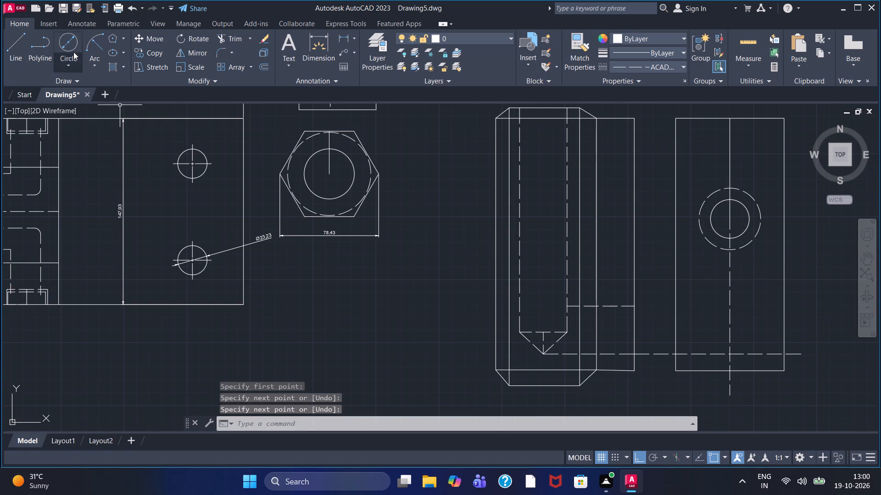
# Trim the horizontal dashed line between the rectangle's near side and the vertical line, and the vertical line between the circles and the horizontal.
pyautogui.click(73, 51)
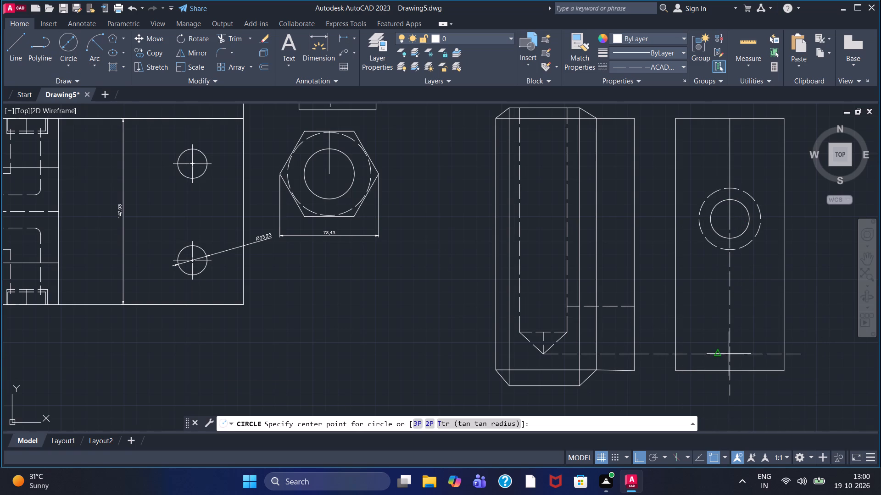
pyautogui.press('Escape')
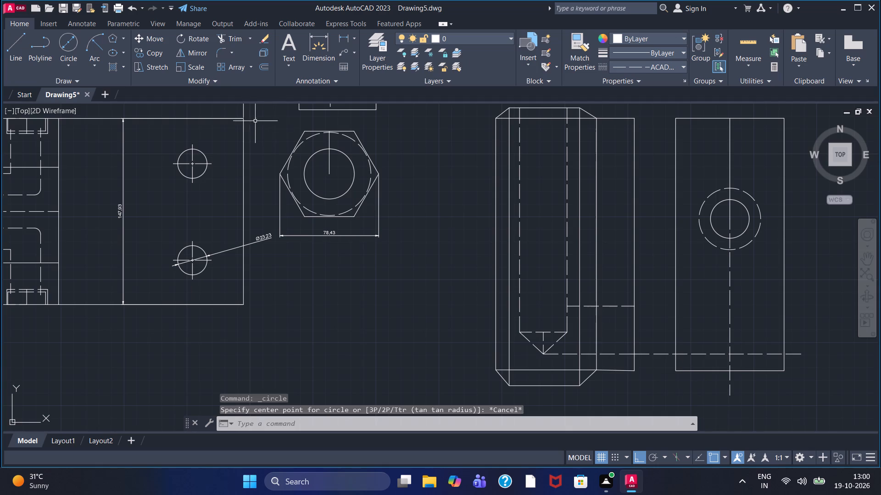
pyautogui.click(234, 42)
pyautogui.scroll(1, 708, 385)
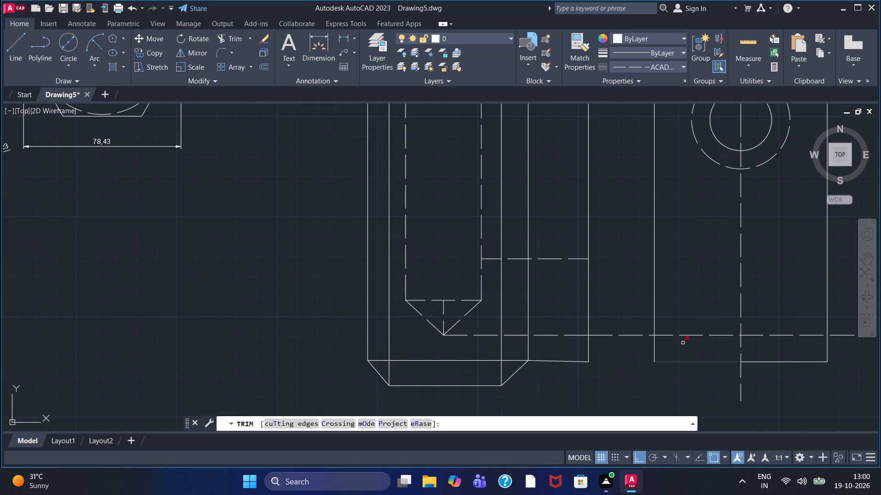
pyautogui.click(687, 336)
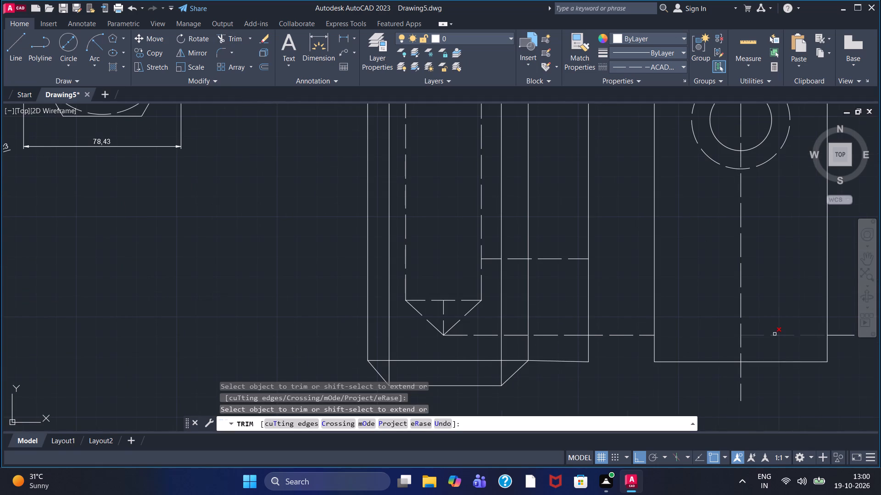
pyautogui.click(740, 304)
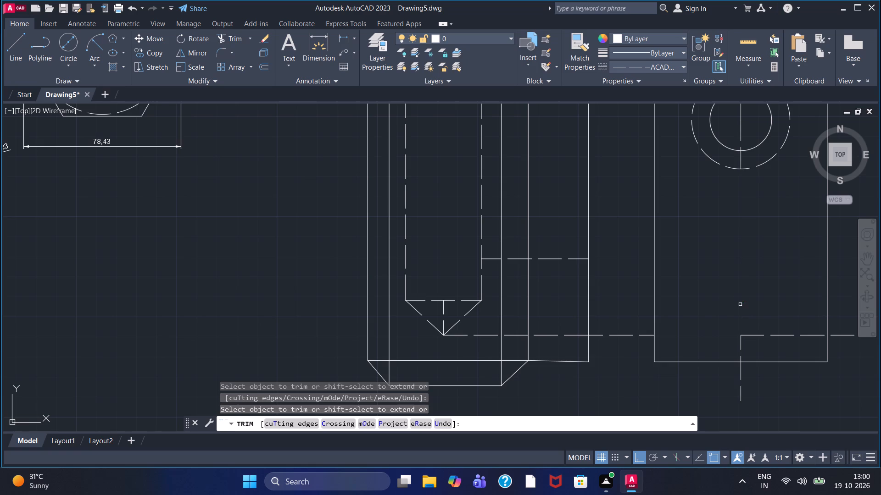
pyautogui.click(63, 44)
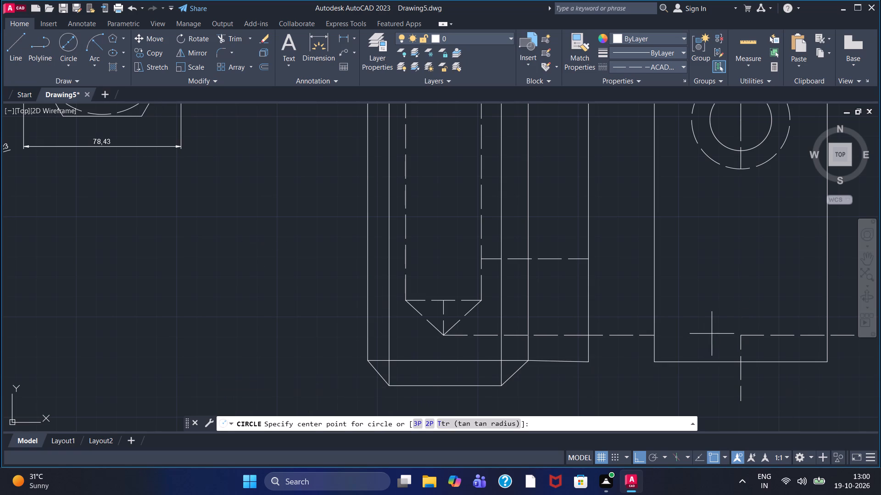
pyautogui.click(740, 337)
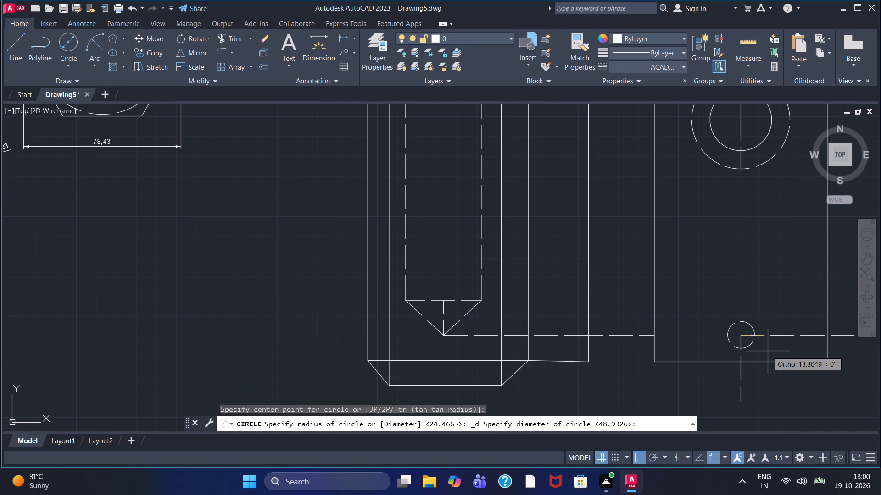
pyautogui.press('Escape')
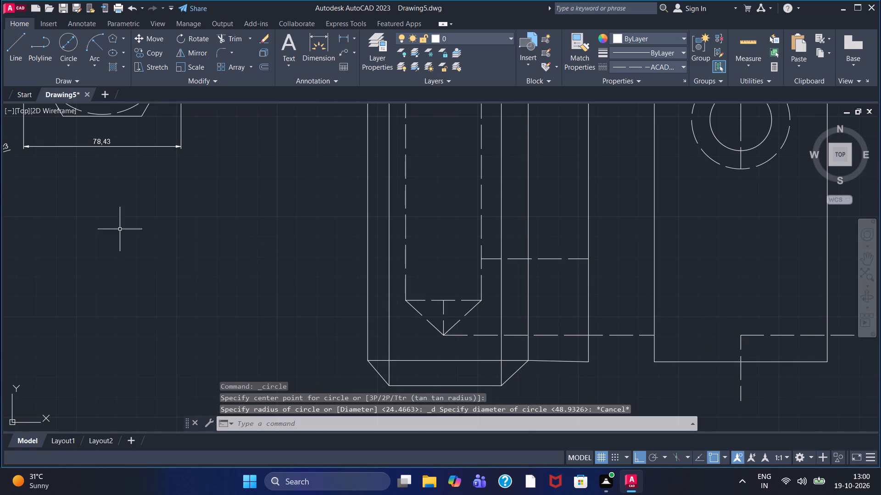
# With linetype Continuous, draw a 12 diameter circle centred where the two dashed lines meet near the rectangle's bottom.
pyautogui.click(661, 62)
pyautogui.click(667, 132)
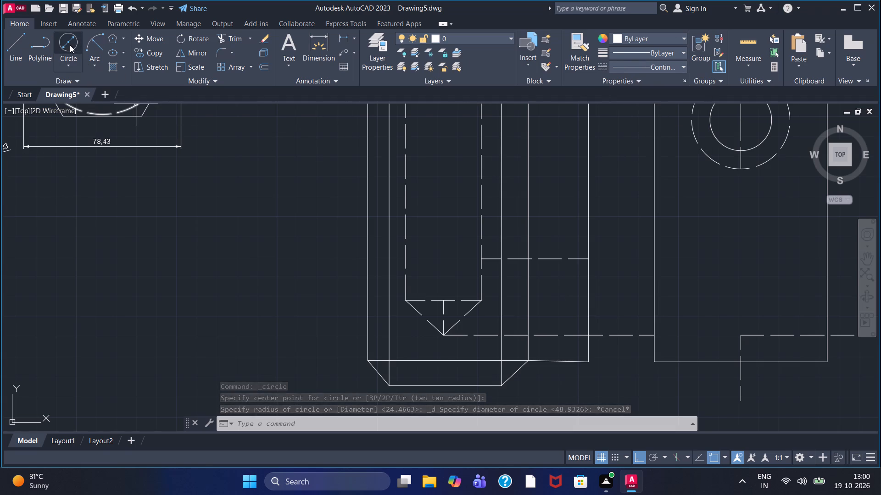
pyautogui.click(69, 44)
pyautogui.click(742, 335)
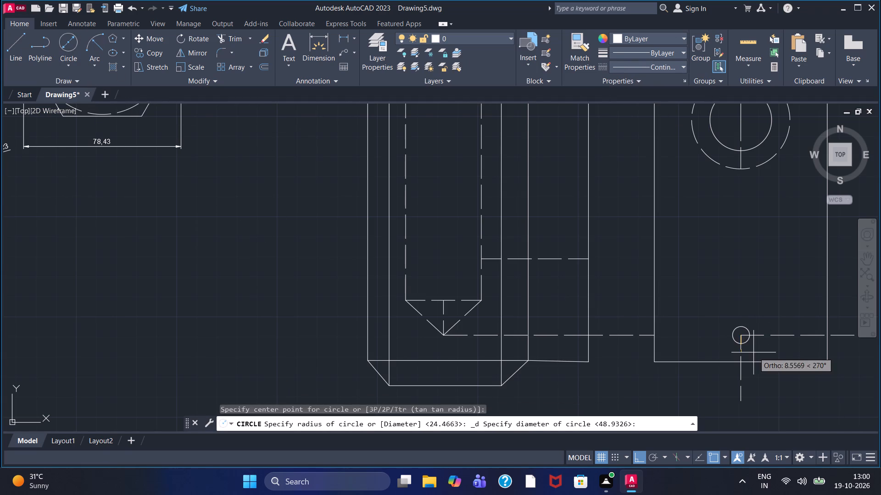
pyautogui.write('12')
pyautogui.press('Return')
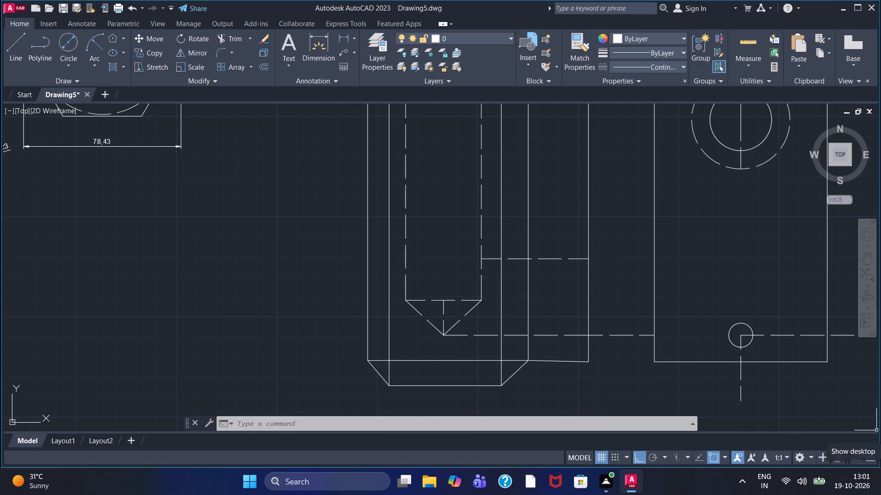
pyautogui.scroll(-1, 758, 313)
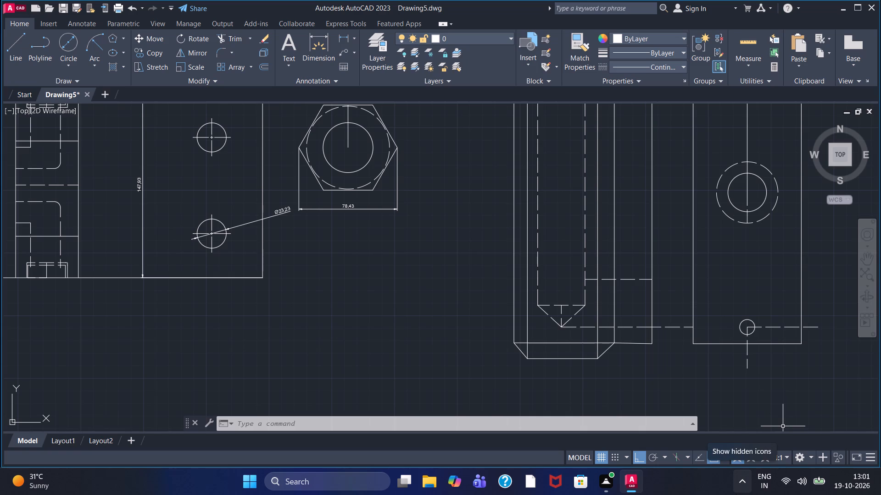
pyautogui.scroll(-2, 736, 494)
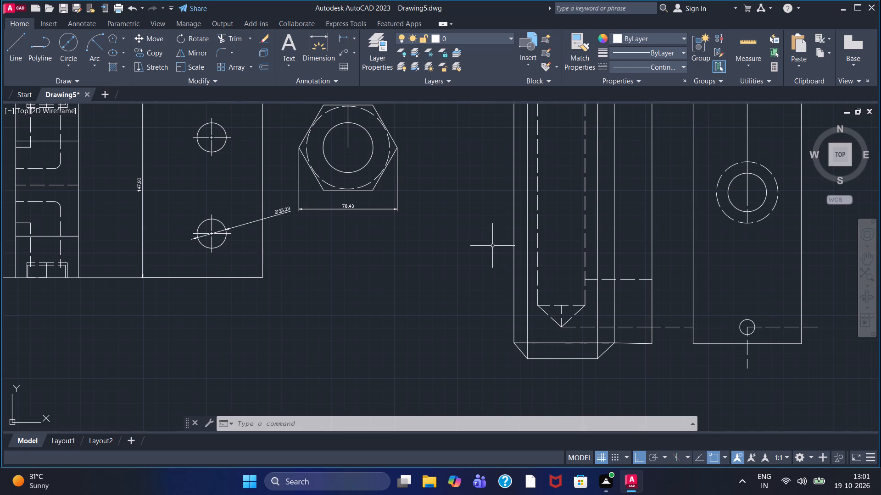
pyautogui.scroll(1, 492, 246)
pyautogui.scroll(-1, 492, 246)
# With linetype ACAD_ISO02W100, draw a vertical dashed line about 131 long downward from the conical tip of the chamfered part's bore.
pyautogui.moveTo(492, 246); pyautogui.dragTo(445, 298, button='middle')
pyautogui.scroll(-1, 445, 298)
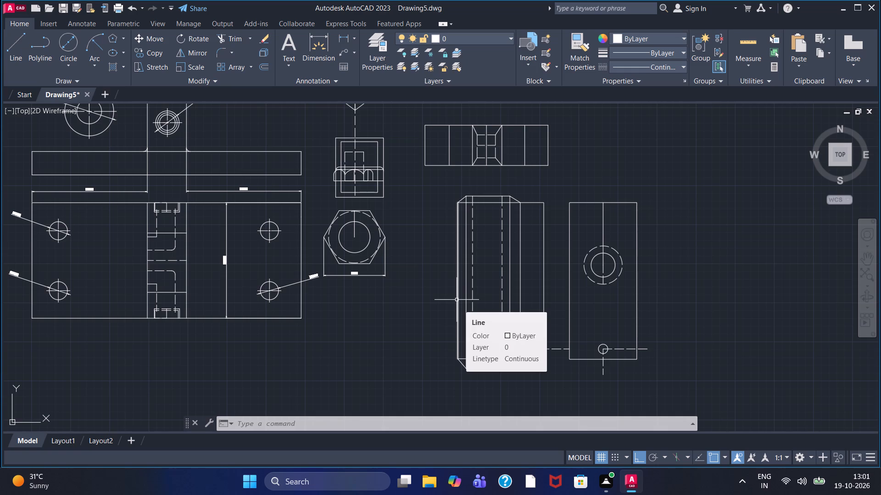
pyautogui.moveTo(449, 303); pyautogui.dragTo(437, 284, button='middle')
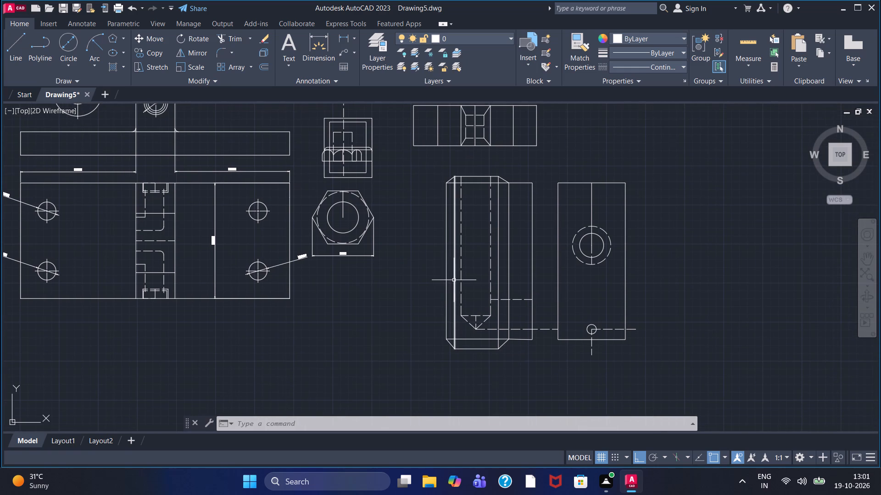
pyautogui.click(9, 44)
pyautogui.click(665, 68)
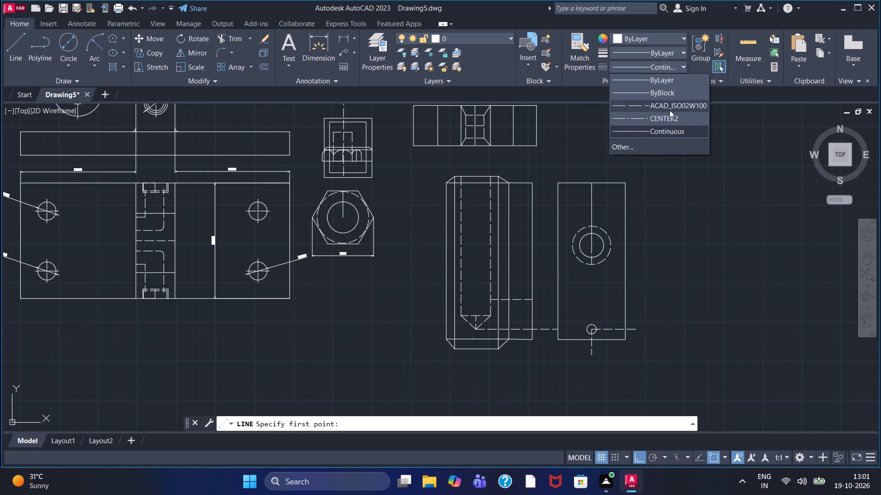
pyautogui.click(672, 102)
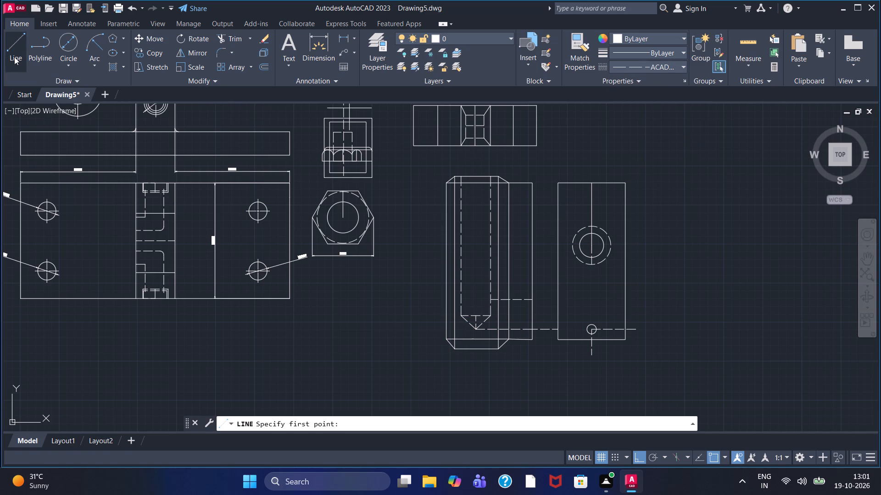
pyautogui.click(14, 57)
pyautogui.moveTo(440, 343); pyautogui.dragTo(428, 197, button='middle')
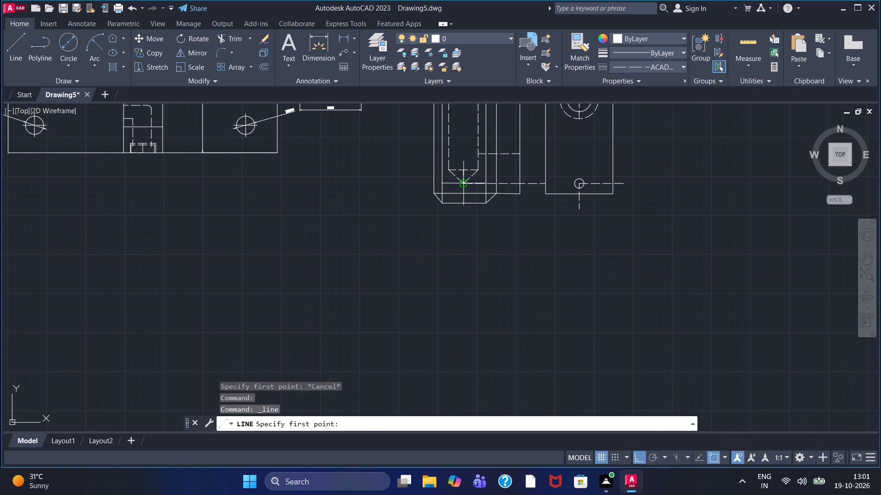
pyautogui.click(462, 184)
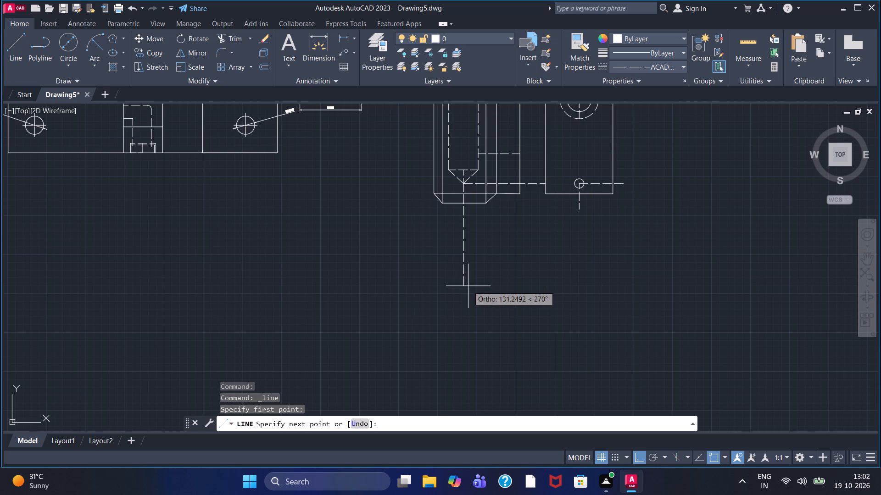
pyautogui.click(468, 286)
pyautogui.rightClick(358, 249)
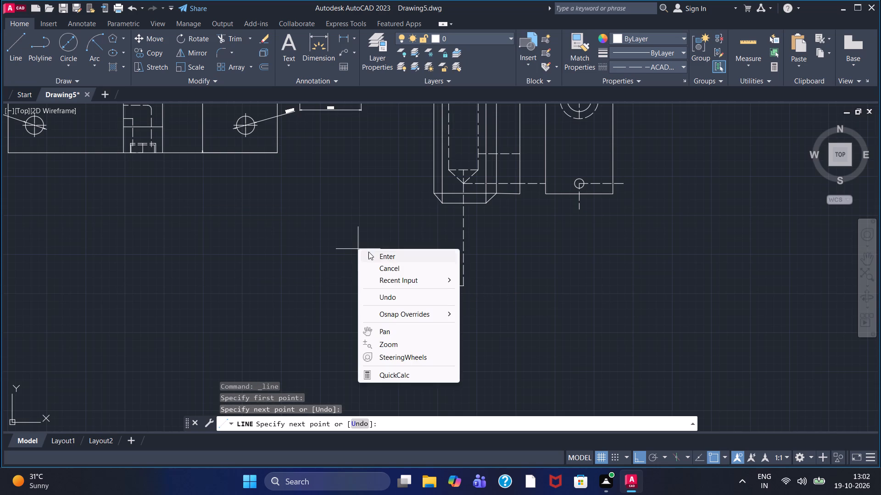
pyautogui.click(368, 252)
# With linetype Continuous, draw a circle about 89 in diameter centred on the lower end of the new dashed line.
pyautogui.click(682, 67)
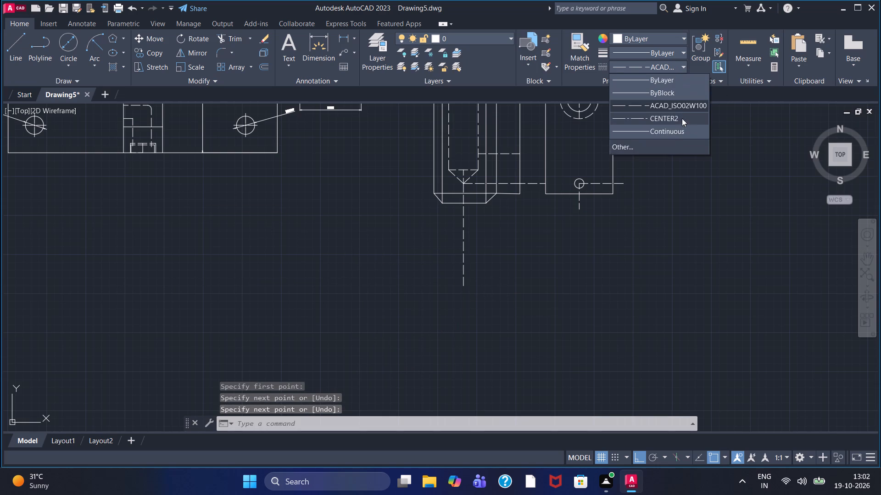
pyautogui.click(678, 132)
pyautogui.click(70, 44)
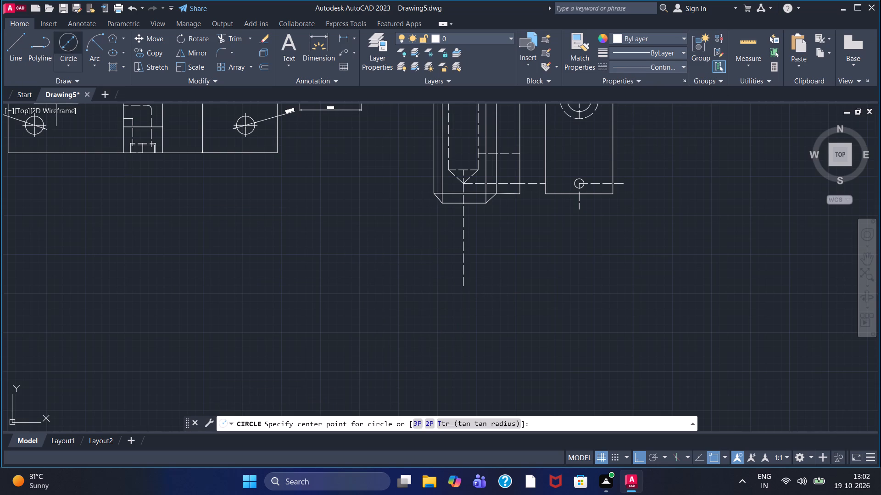
pyautogui.click(464, 289)
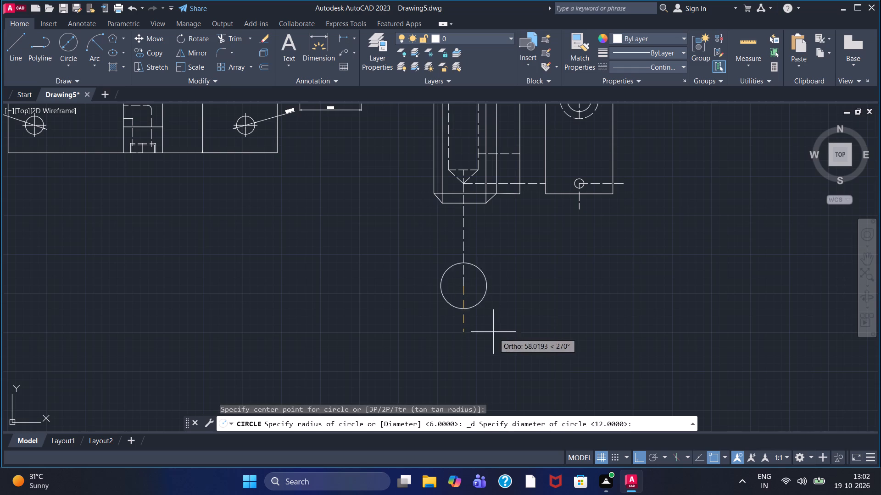
pyautogui.click(510, 356)
# Draw a second circle from the same centre point, picking its radius at the lower edge of the first circle.
pyautogui.rightClick(456, 290)
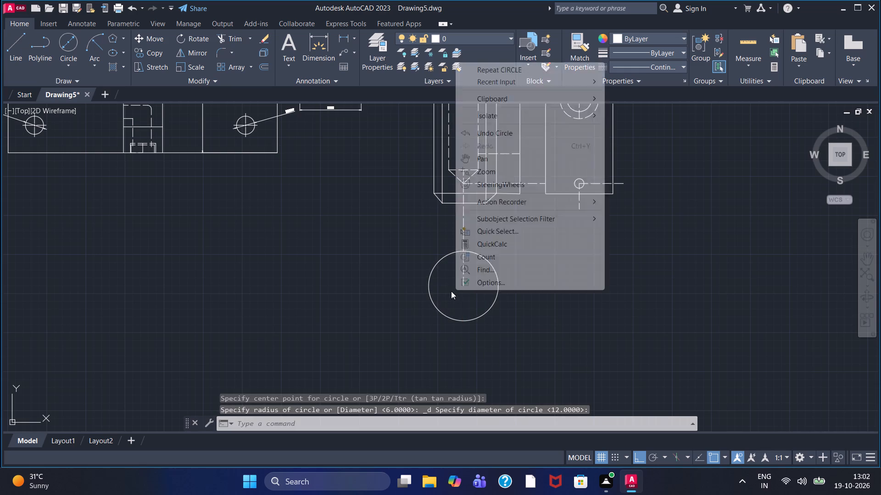
pyautogui.click(508, 73)
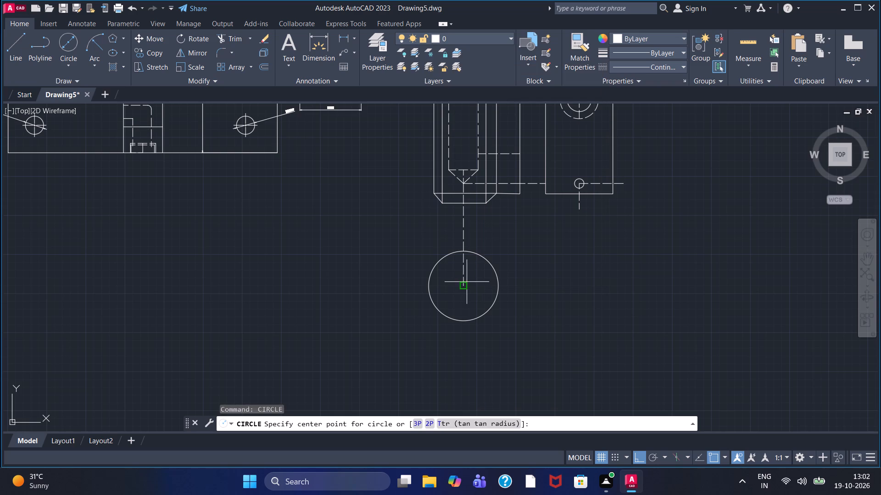
pyautogui.click(465, 284)
pyautogui.click(480, 312)
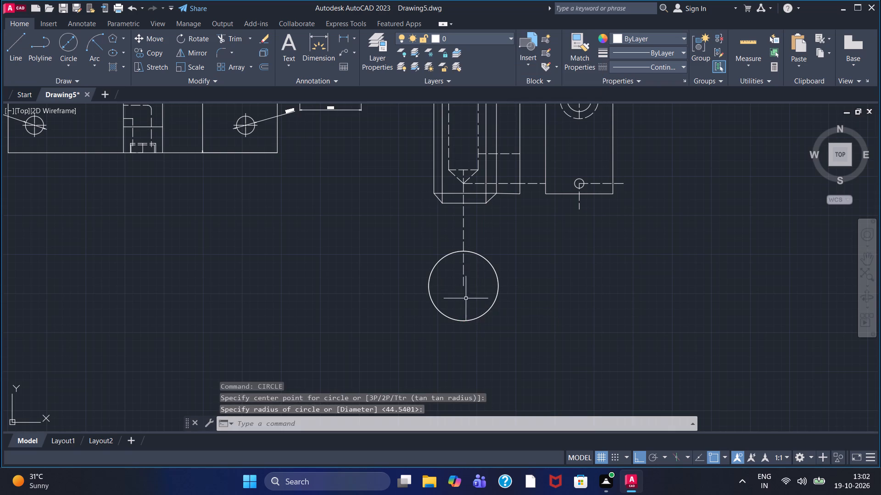
pyautogui.scroll(5, 466, 257)
pyautogui.scroll(-1, 484, 236)
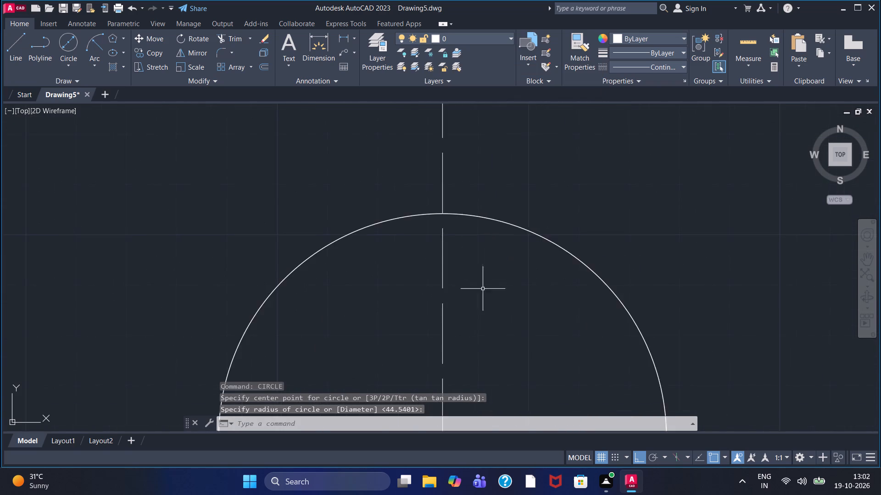
# Draw a third, smaller Continuous circle about 47 in diameter, concentric with the large circle on the dashed line's lower end.
pyautogui.scroll(-2, 466, 354)
pyautogui.rightClick(476, 347)
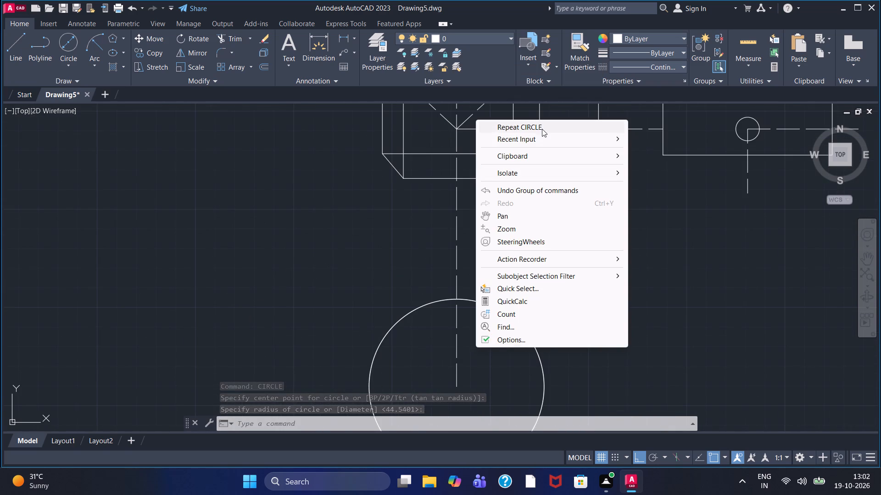
pyautogui.click(542, 129)
pyautogui.moveTo(479, 383); pyautogui.dragTo(479, 357, button='middle')
pyautogui.click(456, 365)
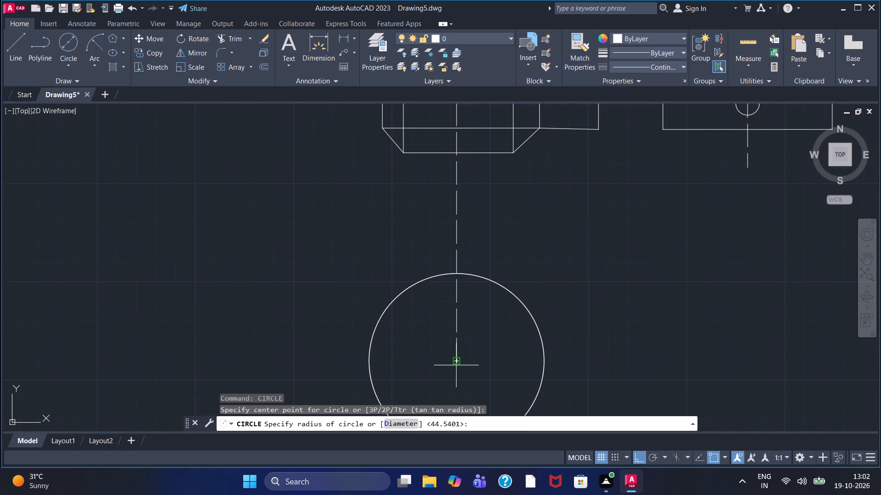
pyautogui.click(499, 314)
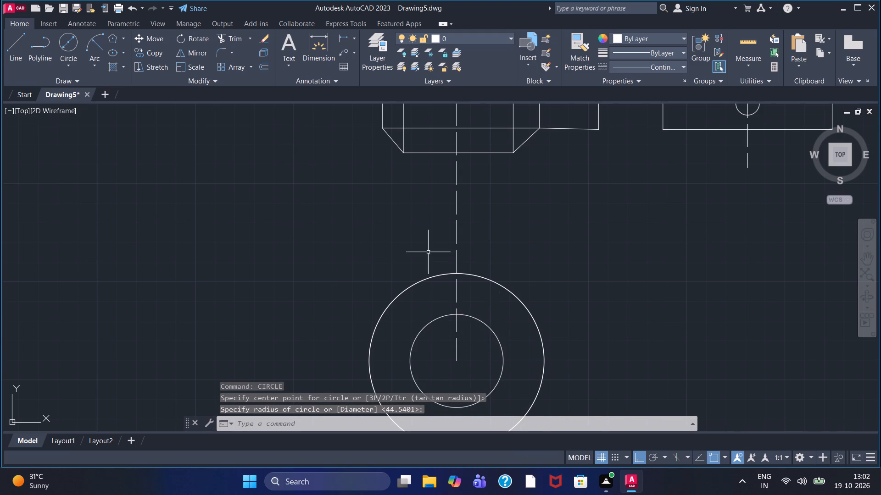
# With linetype ACAD_ISO02W100, draw a concentric dashed circle about 66 in diameter between the inner and outer circles.
pyautogui.click(616, 69)
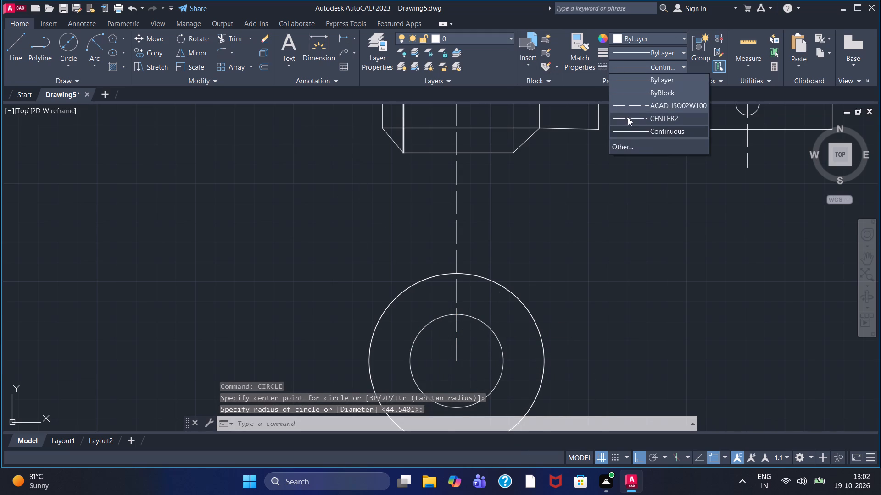
pyautogui.doubleClick(636, 107)
pyautogui.click(636, 291)
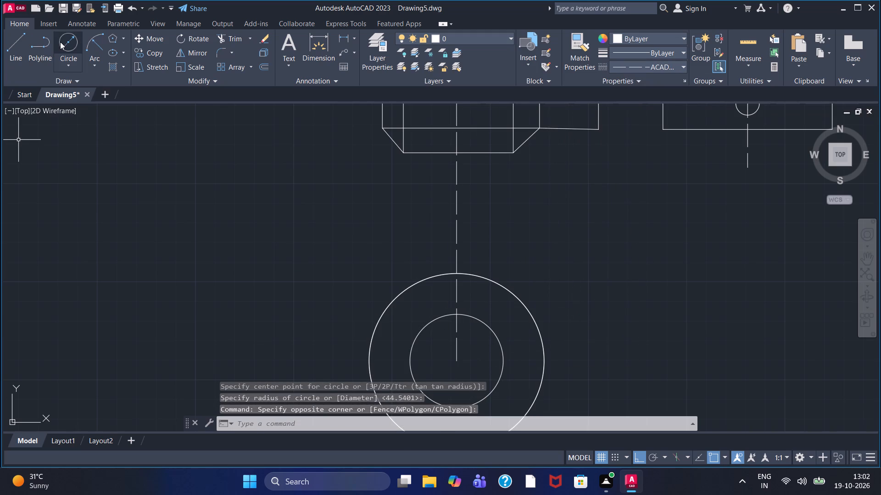
pyautogui.moveTo(61, 42); pyautogui.dragTo(66, 42)
pyautogui.click(456, 361)
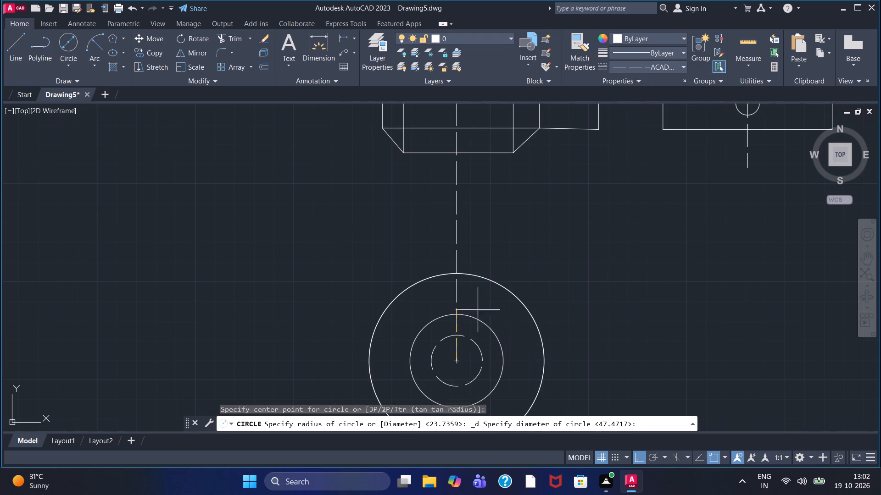
pyautogui.click(585, 334)
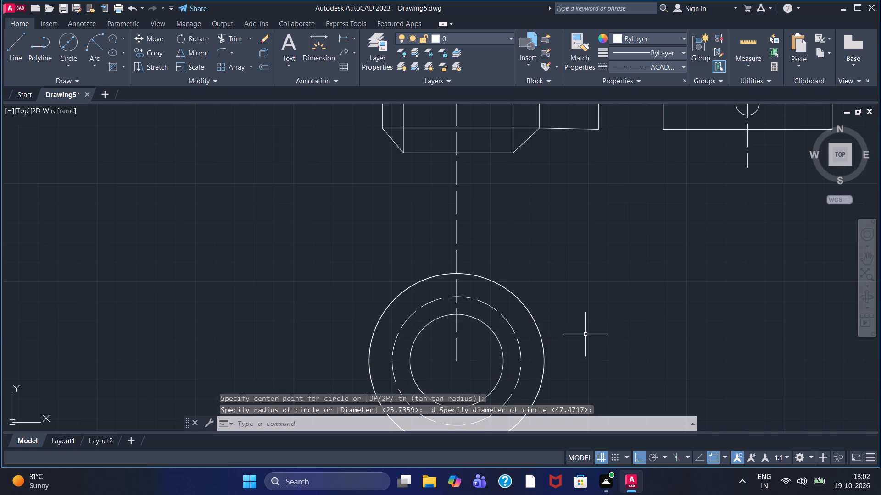
pyautogui.moveTo(585, 334); pyautogui.dragTo(541, 265, button='middle')
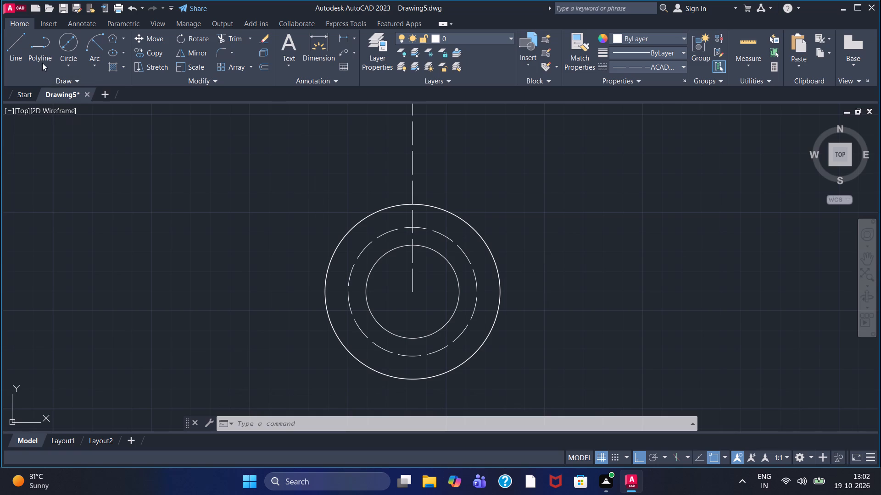
# With linetype Continuous, draw a vertical line about 47 long upward from the outer circle's right quadrant.
pyautogui.click(25, 51)
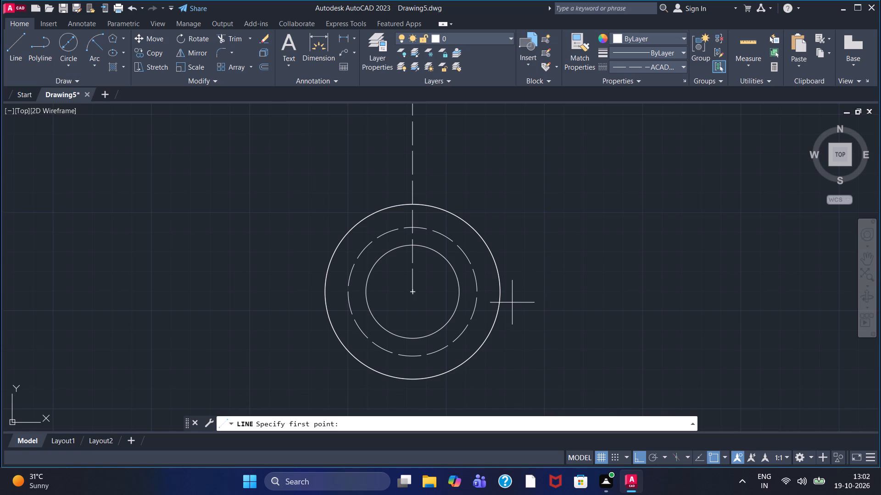
pyautogui.click(680, 62)
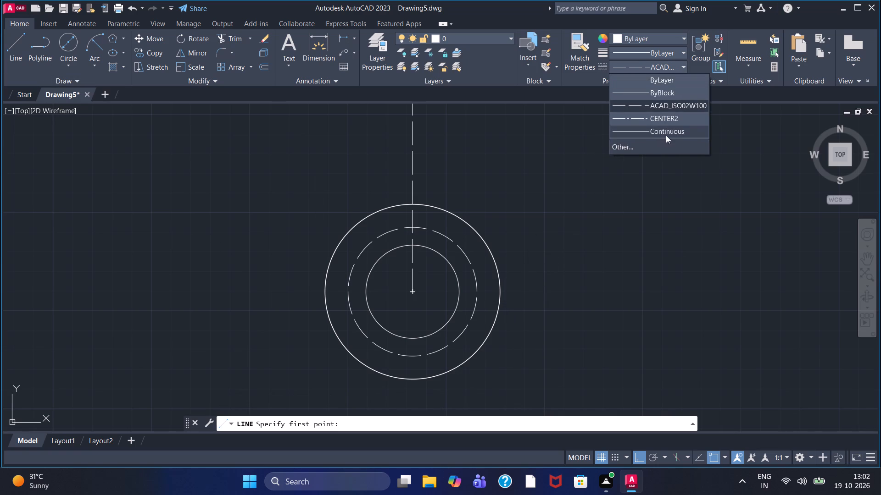
pyautogui.click(666, 135)
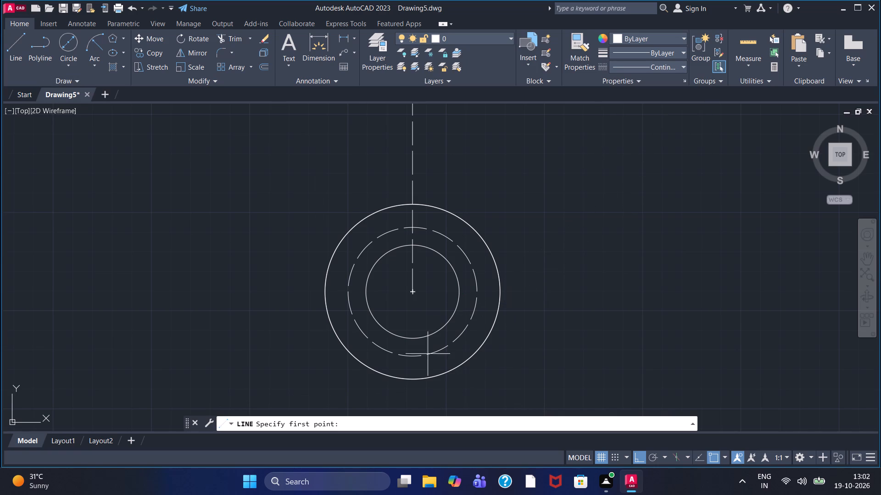
pyautogui.click(14, 59)
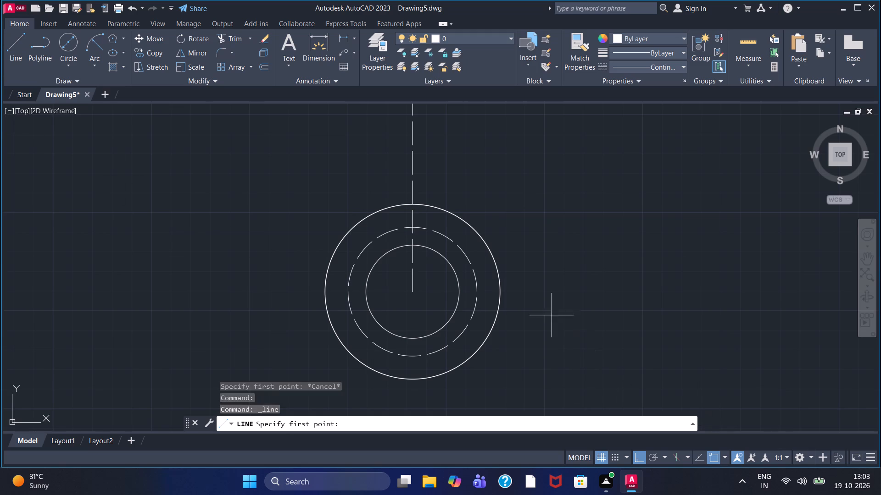
pyautogui.click(501, 288)
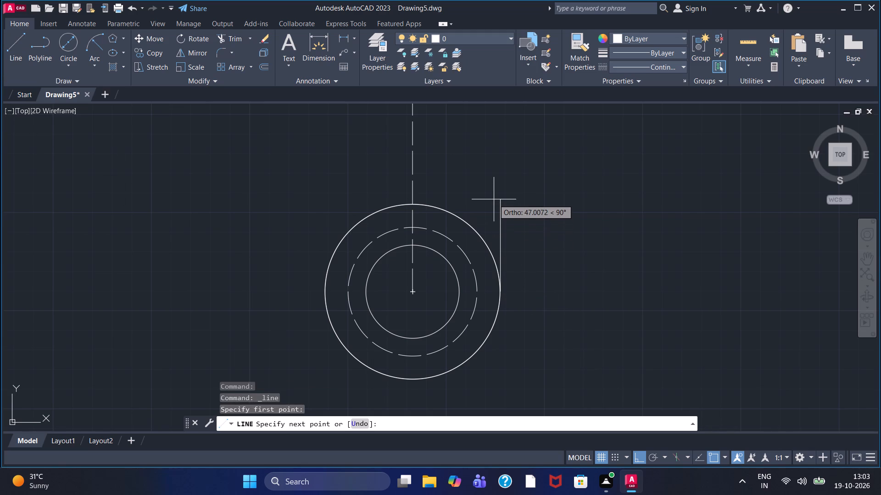
pyautogui.click(494, 199)
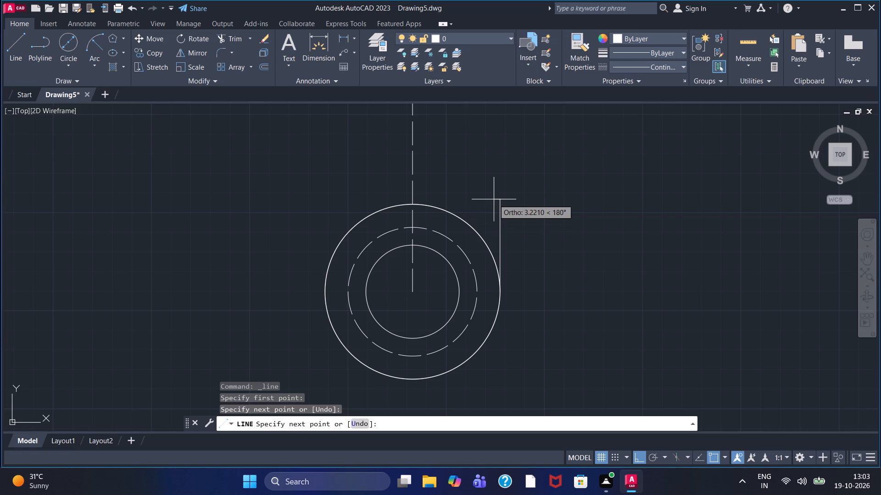
pyautogui.press('Escape')
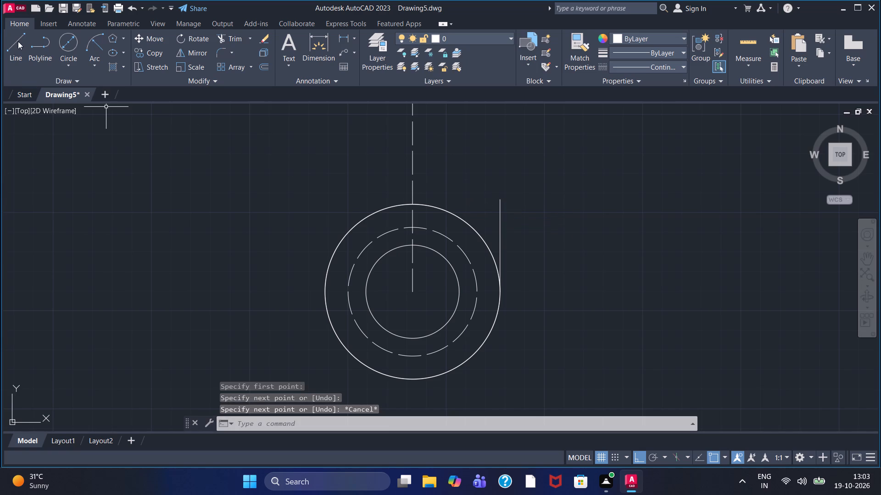
# From the outer circle's top quadrant, draw a line about 63 to the right, continuing straight down past the circle's bottom level.
pyautogui.click(20, 39)
pyautogui.click(415, 204)
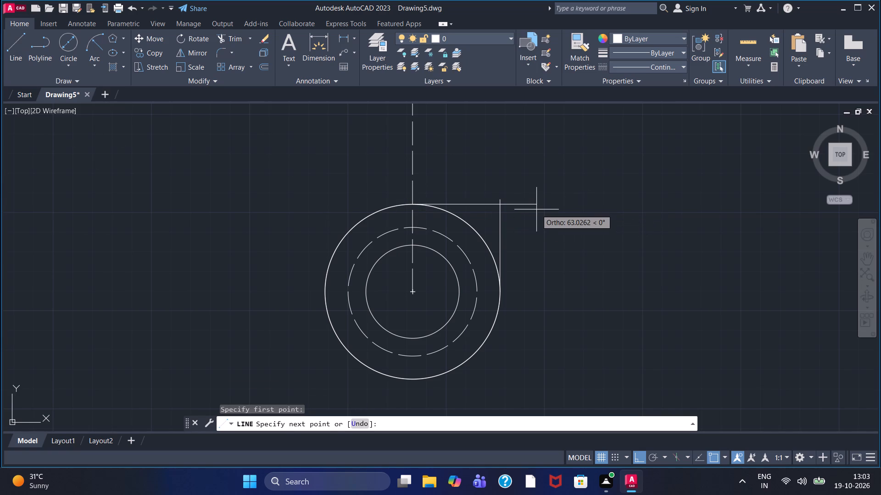
pyautogui.click(536, 209)
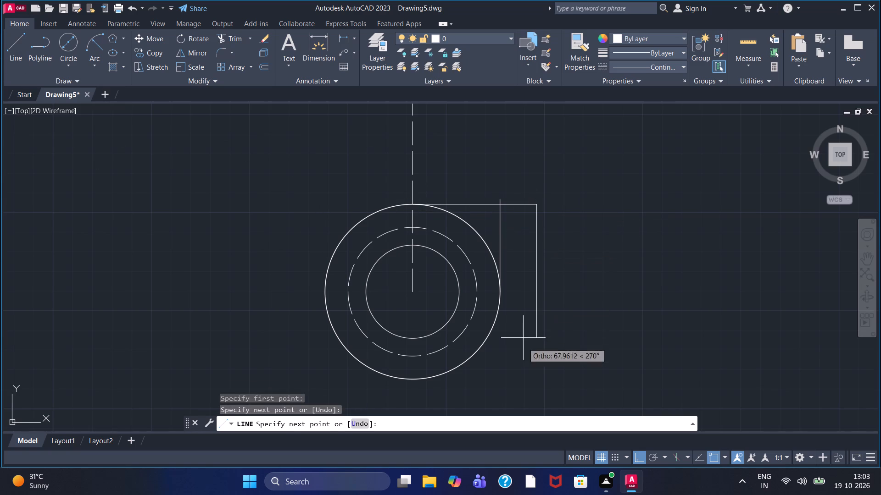
pyautogui.click(517, 401)
pyautogui.rightClick(517, 401)
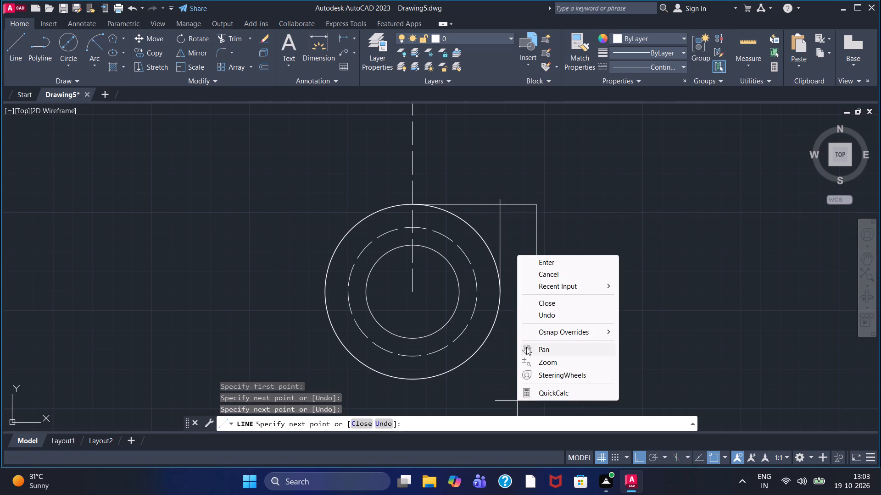
pyautogui.click(532, 264)
pyautogui.moveTo(536, 278); pyautogui.dragTo(533, 215, button='middle')
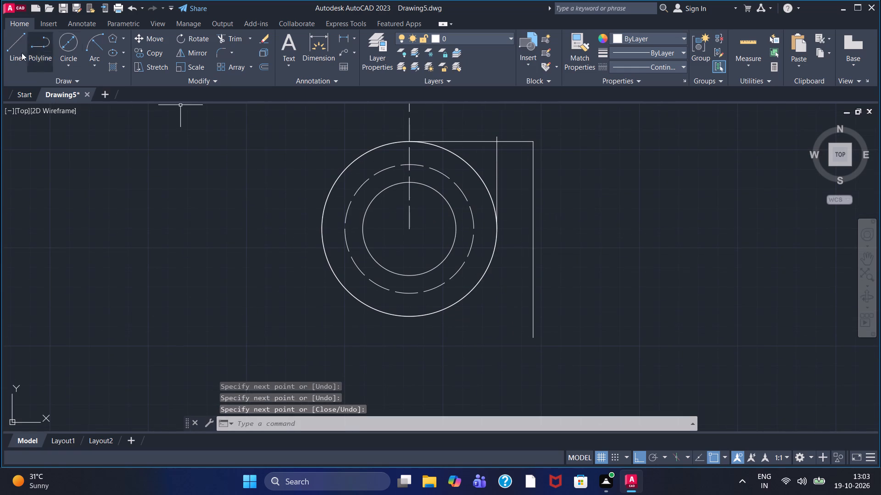
# Draw a horizontal line from the outer circle's bottom quadrant rightward, slightly past the long vertical line.
pyautogui.click(15, 45)
pyautogui.click(408, 317)
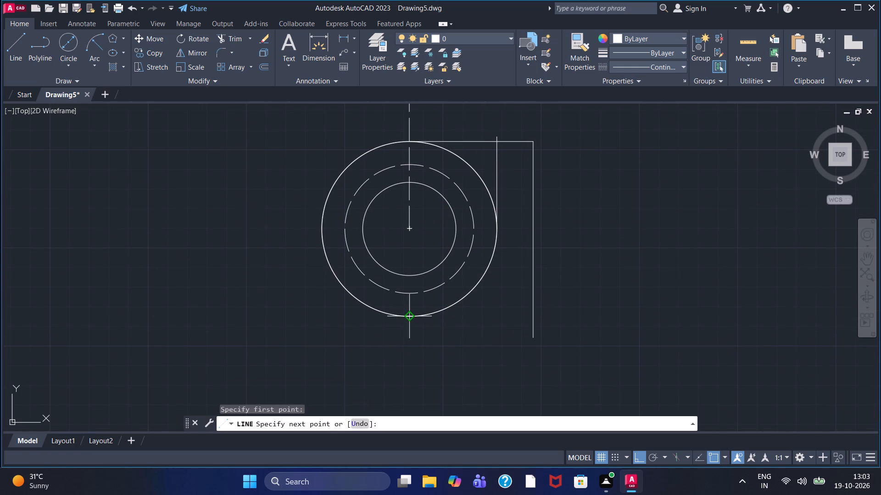
pyautogui.click(556, 313)
pyautogui.rightClick(556, 313)
pyautogui.click(588, 314)
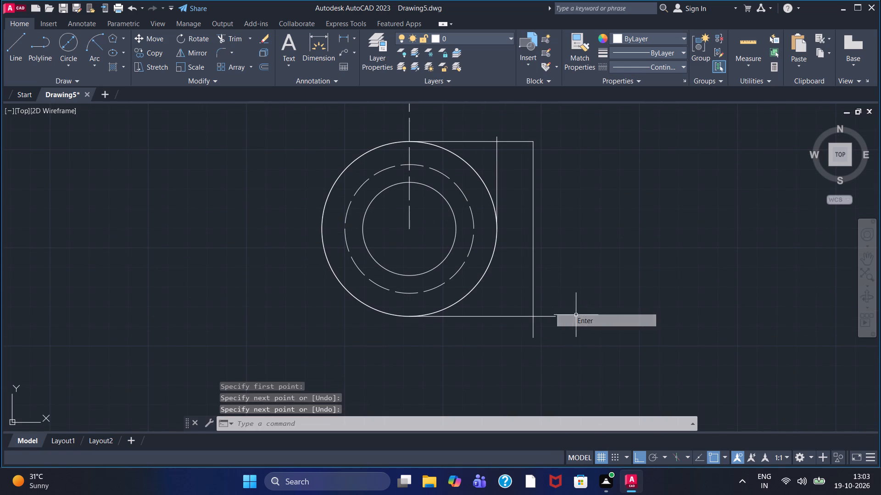
# Draw a vertical line about 52 long downward from the outer circle's right quadrant, past the lower horizontal line.
pyautogui.click(19, 55)
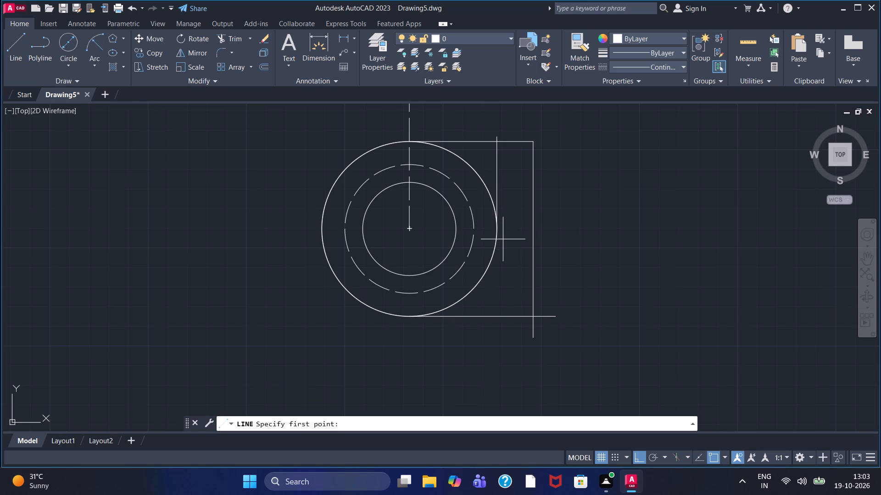
pyautogui.click(497, 233)
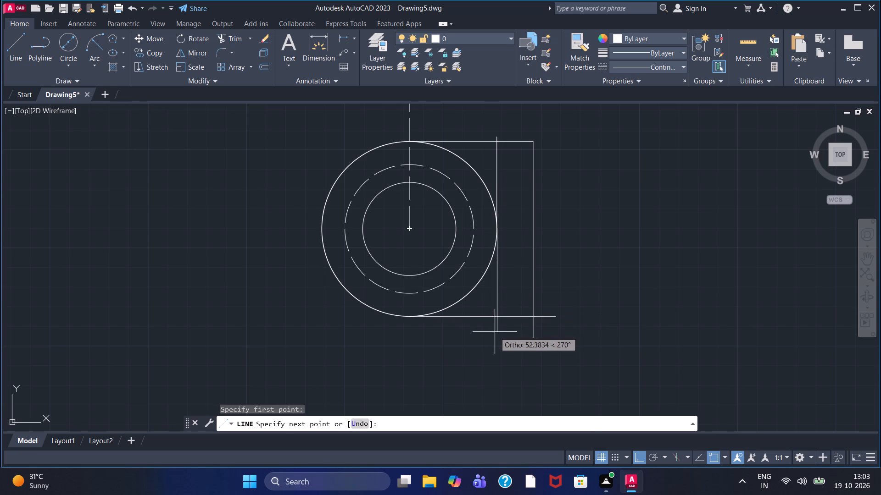
pyautogui.click(495, 332)
pyautogui.rightClick(495, 332)
pyautogui.click(507, 338)
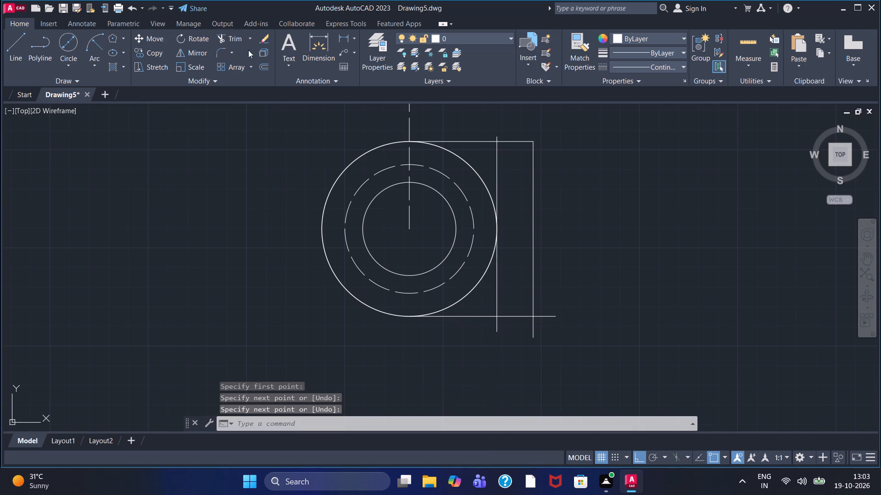
# Trim the overhanging ends and the horizontal segments over the circle, leaving a closed upright rectangle tangent to its right side.
pyautogui.click(230, 43)
pyautogui.scroll(2, 486, 140)
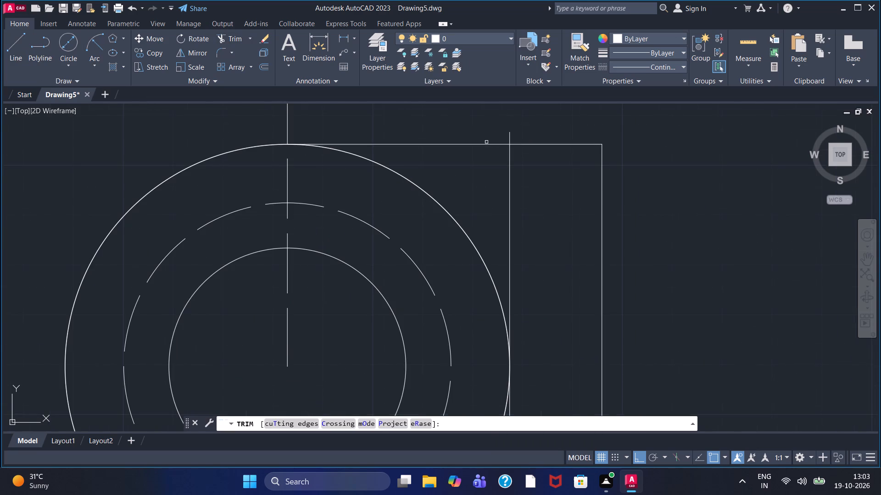
pyautogui.moveTo(509, 138); pyautogui.dragTo(518, 134)
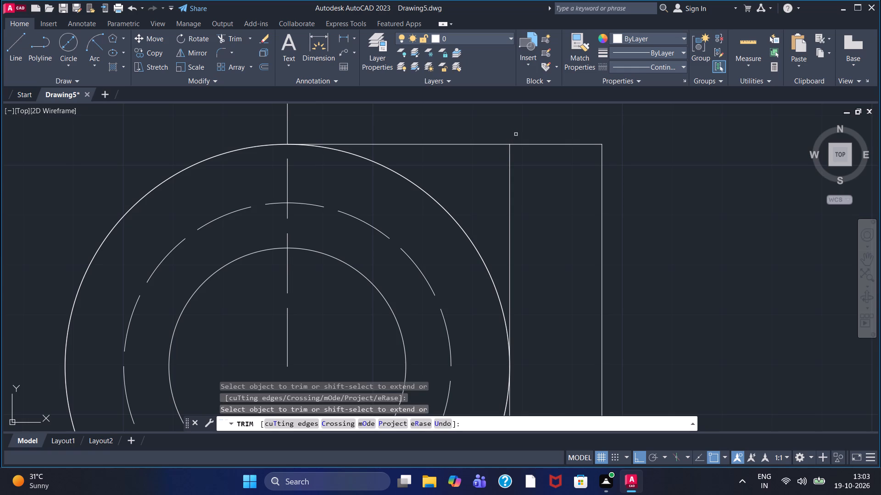
pyautogui.click(487, 144)
pyautogui.scroll(-1, 534, 194)
pyautogui.moveTo(538, 199); pyautogui.dragTo(537, 129, button='middle')
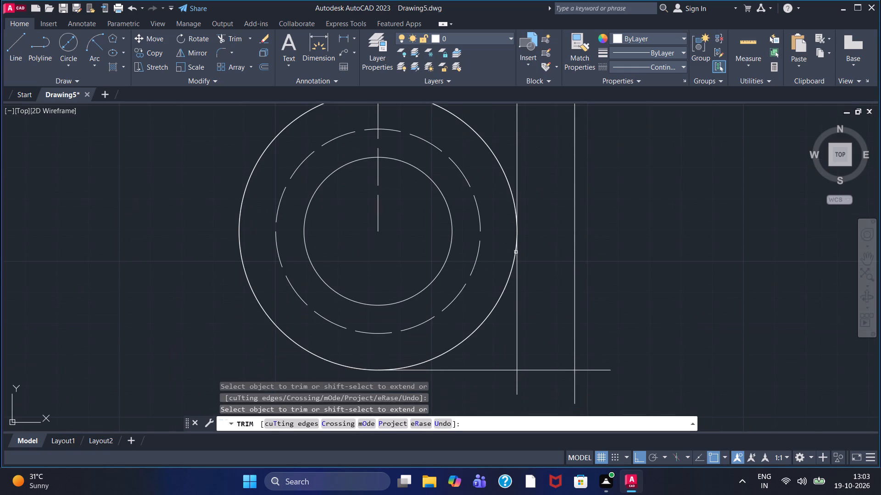
pyautogui.moveTo(500, 340); pyautogui.dragTo(490, 403)
pyautogui.moveTo(501, 389); pyautogui.dragTo(550, 390)
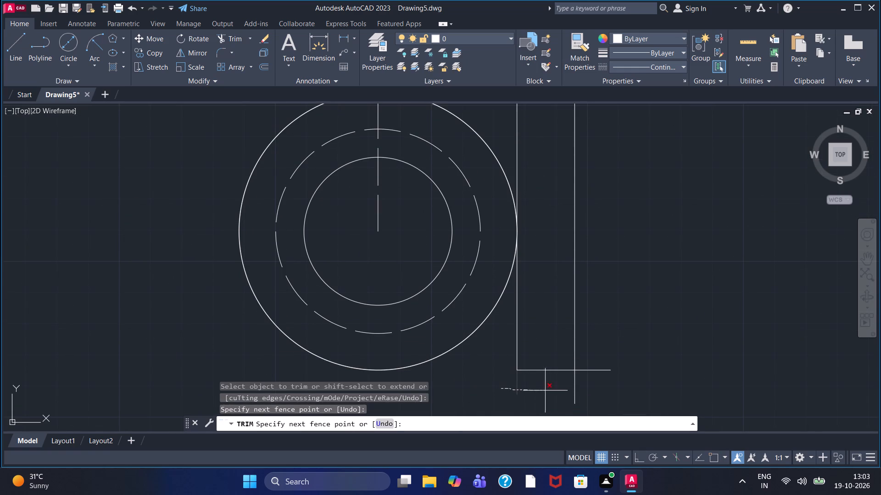
pyautogui.moveTo(550, 390); pyautogui.dragTo(596, 354)
pyautogui.scroll(-1, 594, 356)
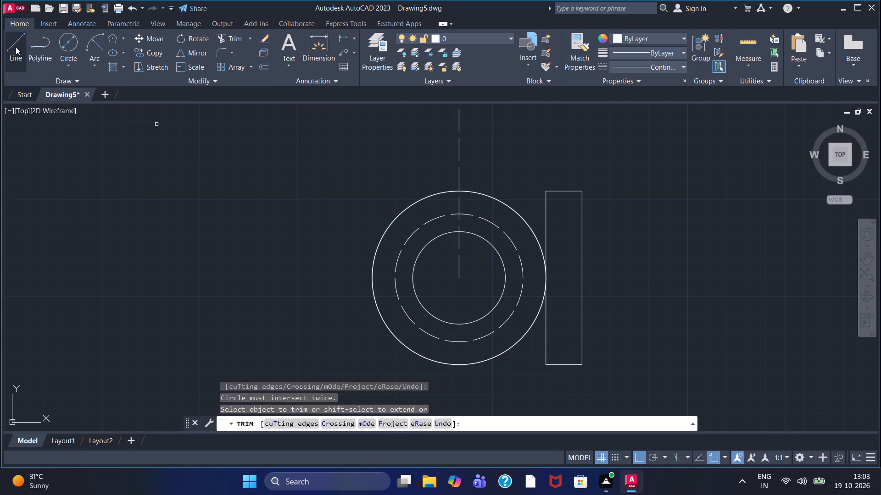
# With linetype ACAD_ISO02W100, draw a dashed outline through the rectangle: about 61 right from inside the inner circle, 30 down, and about 75 back left.
pyautogui.click(663, 64)
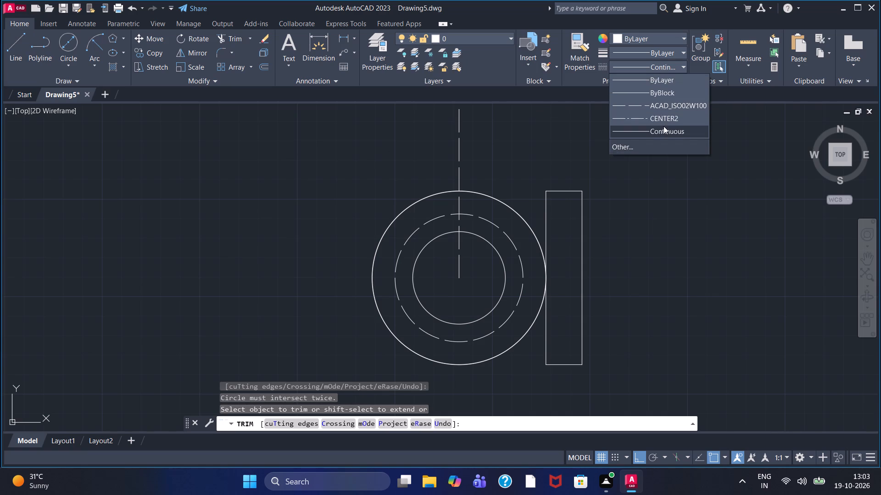
pyautogui.click(669, 104)
pyautogui.doubleClick(17, 44)
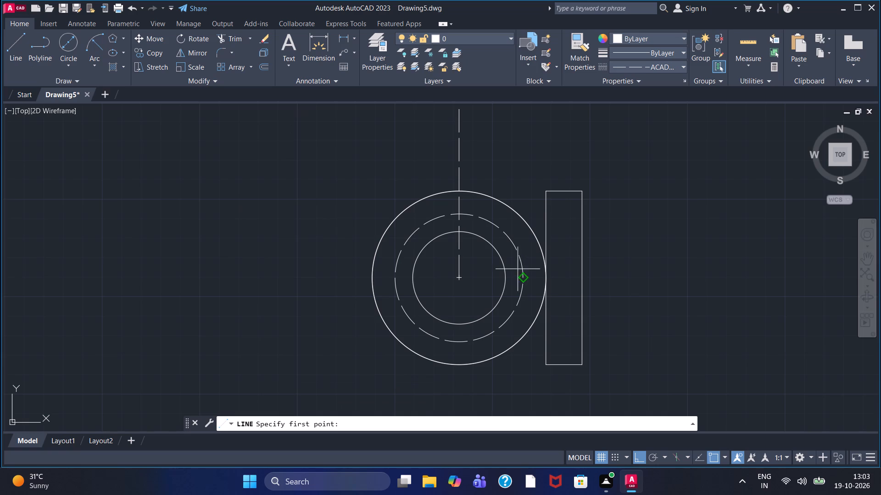
pyautogui.click(487, 259)
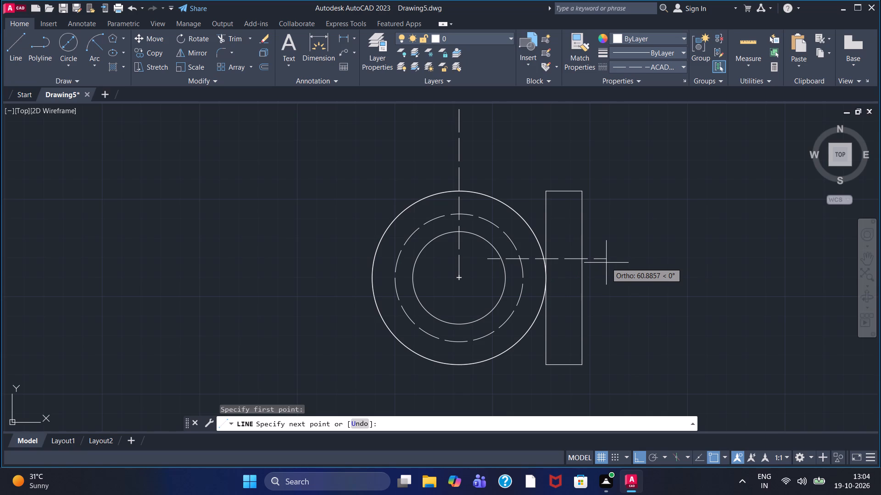
pyautogui.click(606, 263)
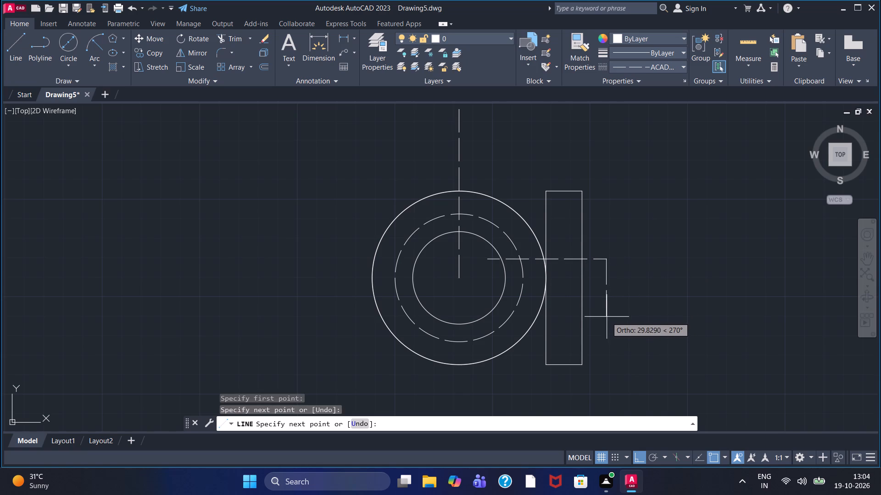
pyautogui.write('30')
pyautogui.press('Return')
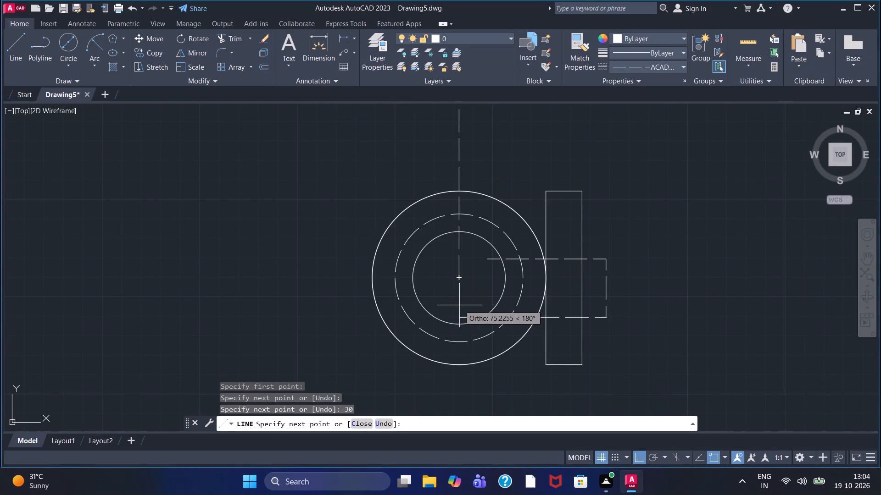
pyautogui.doubleClick(459, 305)
pyautogui.rightClick(459, 305)
pyautogui.click(473, 311)
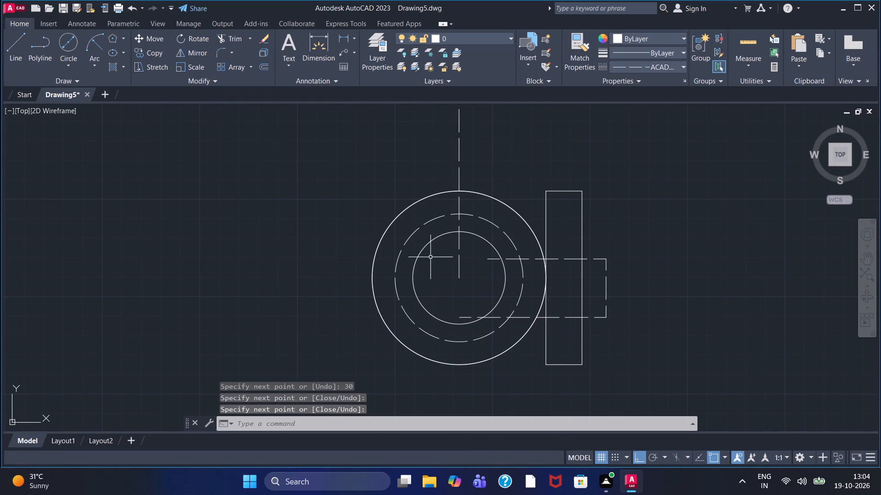
# Trim the dashed outline's upper line inside the outer circle and everything that extends beyond the far side of the flange rectangle.
pyautogui.click(232, 42)
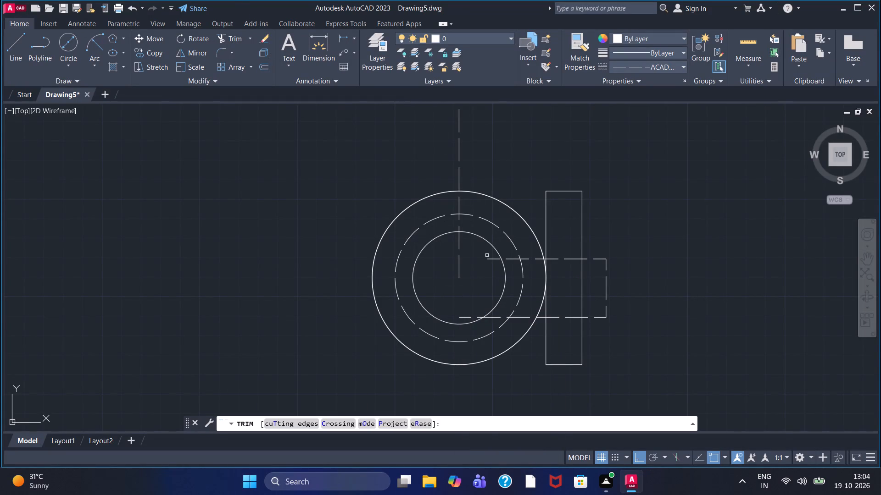
pyautogui.click(493, 261)
pyautogui.click(492, 257)
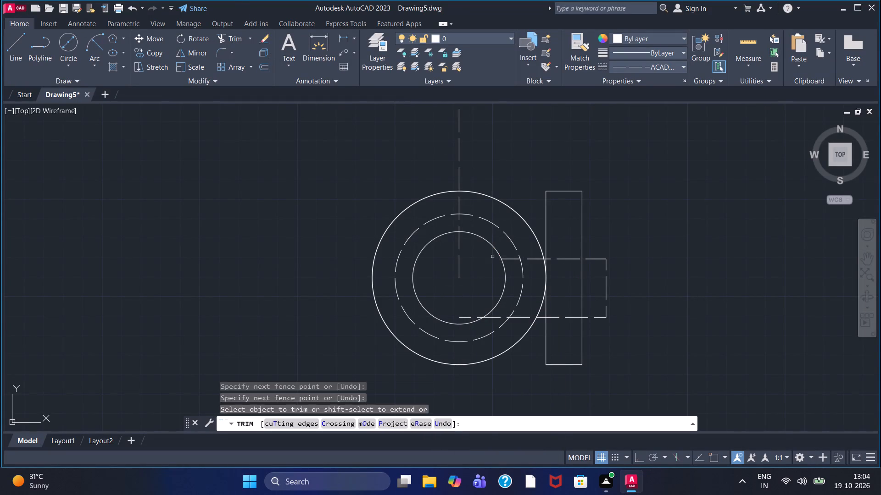
pyautogui.click(513, 260)
pyautogui.click(528, 259)
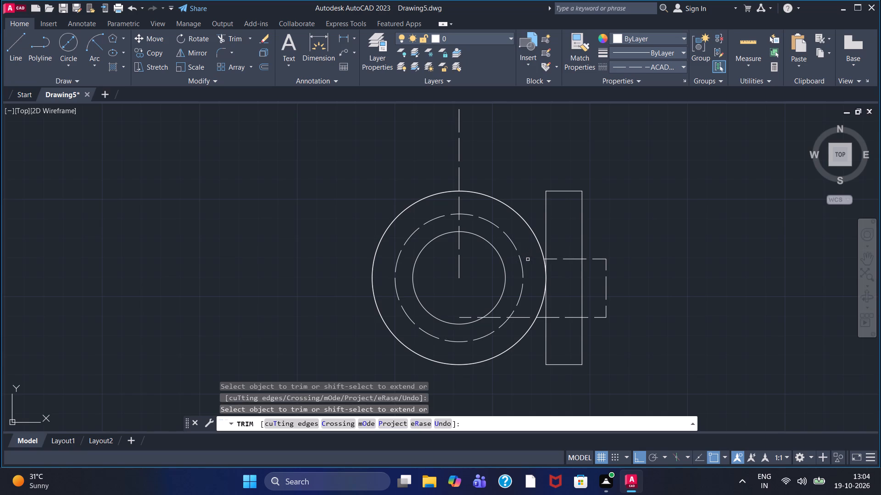
pyautogui.click(597, 260)
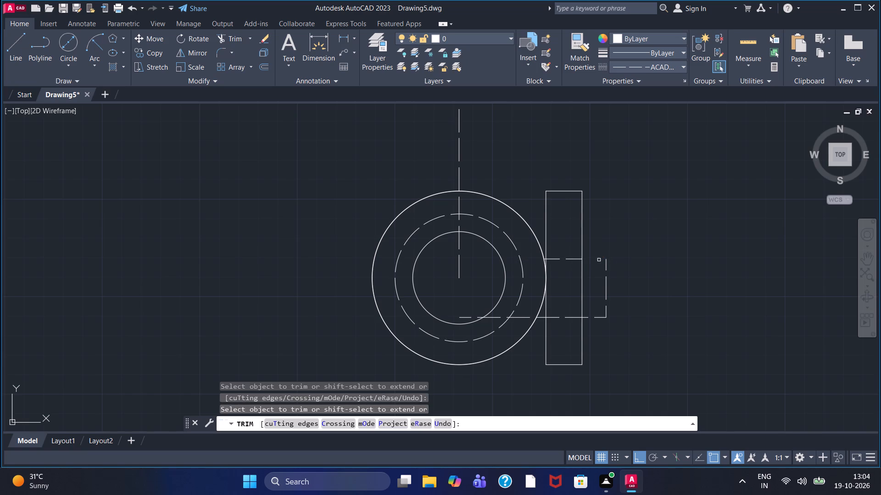
pyautogui.click(605, 267)
pyautogui.click(600, 317)
# Trim the lower dashed line's segments inside the outer circle, including the remaining piece within the inner circle.
pyautogui.click(520, 319)
pyautogui.doubleClick(524, 312)
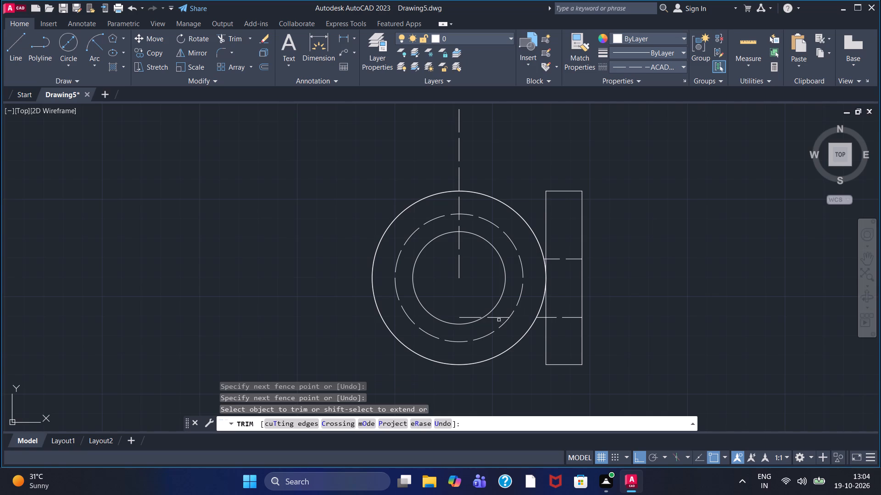
pyautogui.click(498, 320)
pyautogui.doubleClick(502, 317)
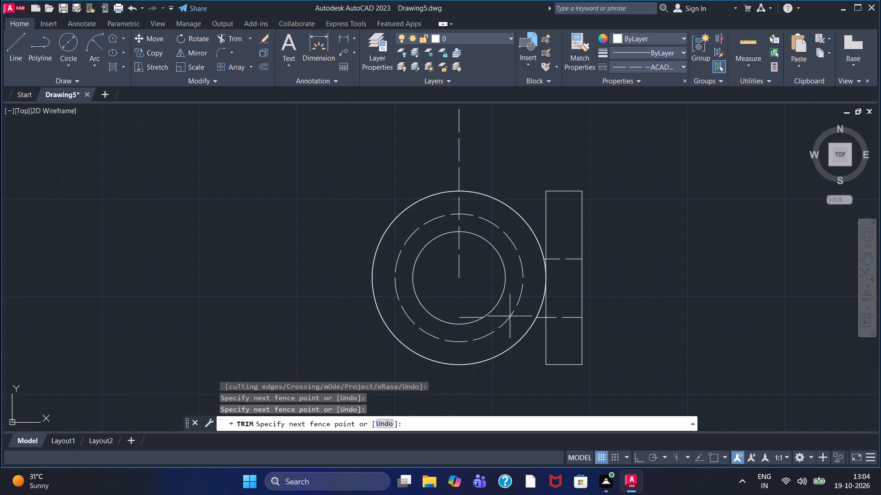
pyautogui.press('Escape')
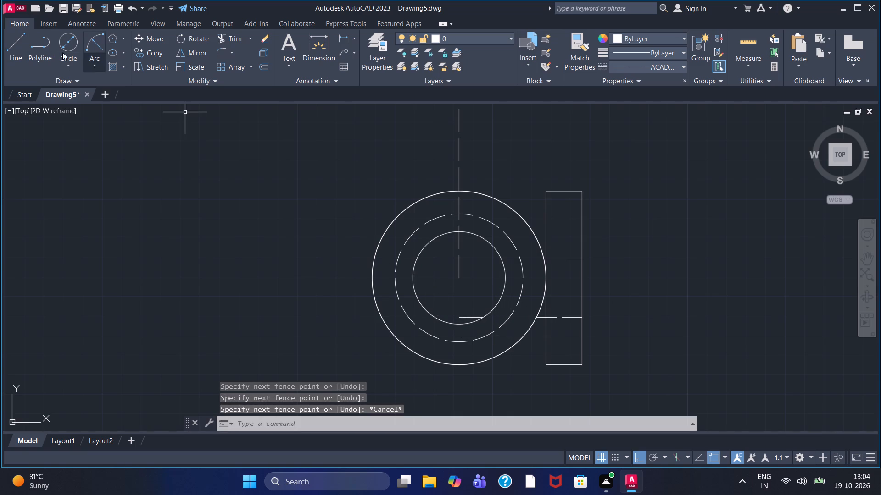
pyautogui.click(230, 40)
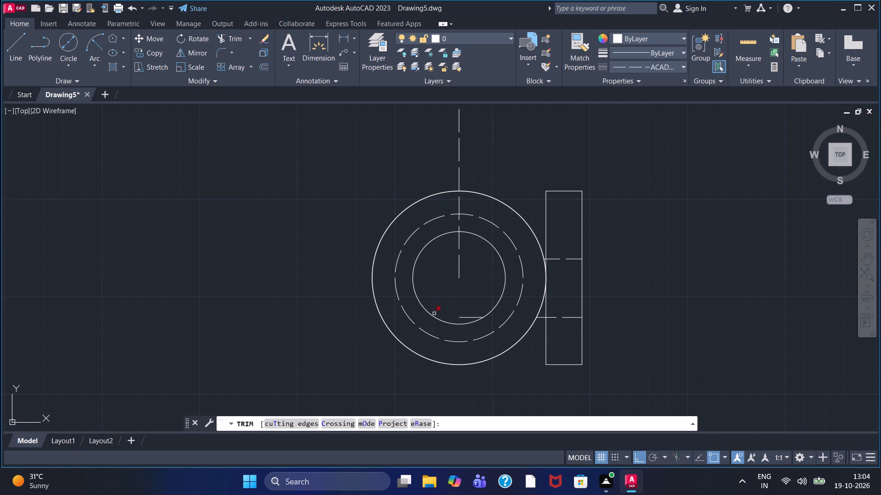
pyautogui.scroll(3, 476, 289)
pyautogui.moveTo(468, 352); pyautogui.dragTo(468, 242, button='middle')
pyautogui.scroll(1, 468, 242)
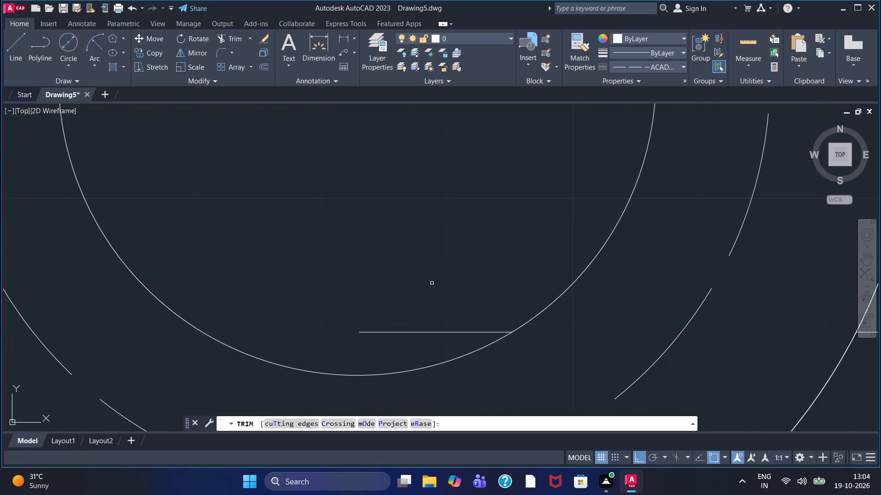
pyautogui.moveTo(430, 304); pyautogui.dragTo(416, 353)
pyautogui.scroll(-1, 644, 341)
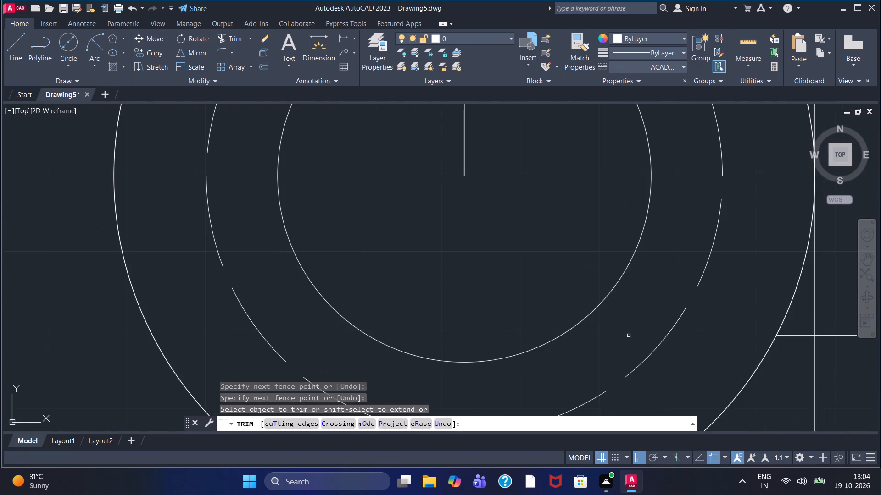
# Trim the short stubs of both dashed lines between the outer circle and the flange rectangle's near side.
pyautogui.scroll(-1, 680, 343)
pyautogui.moveTo(746, 354); pyautogui.dragTo(755, 334)
pyautogui.click(755, 334)
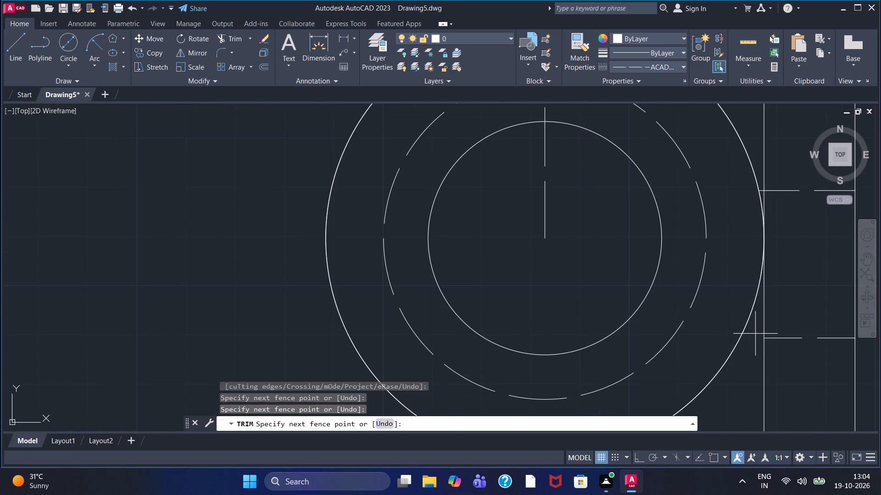
pyautogui.scroll(3, 779, 144)
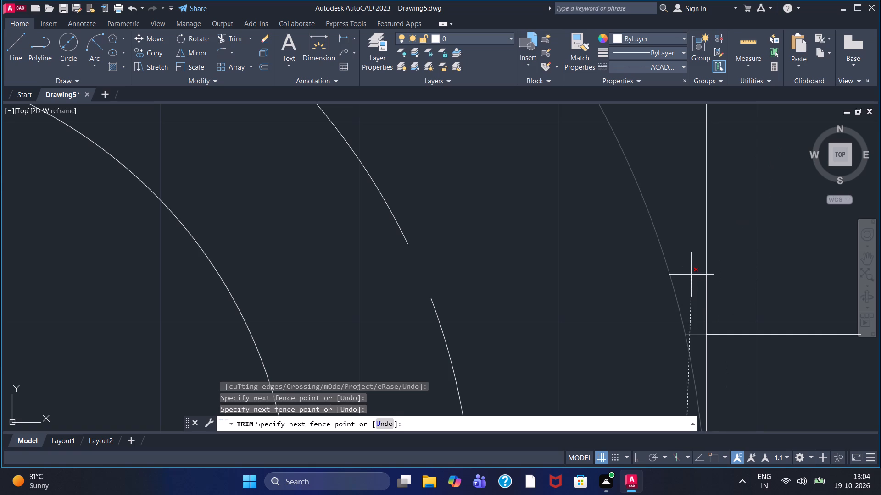
pyautogui.press('Escape')
pyautogui.rightClick(692, 302)
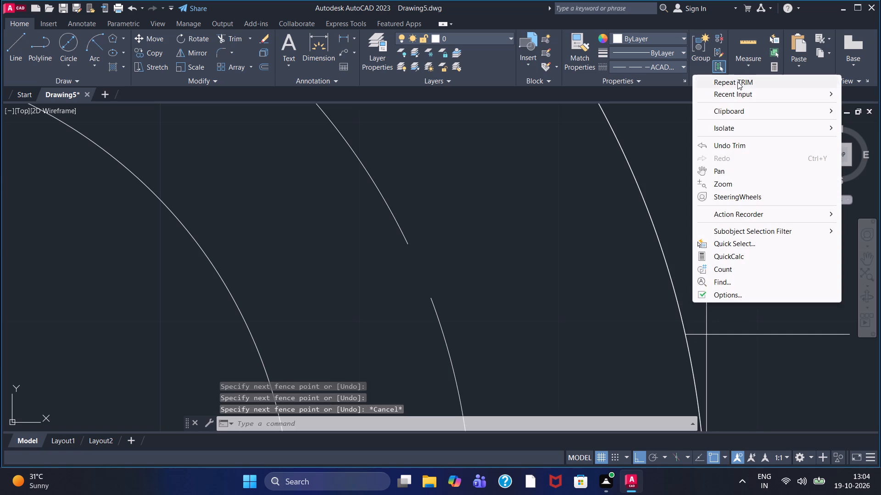
pyautogui.click(737, 82)
pyautogui.moveTo(694, 346); pyautogui.dragTo(697, 327)
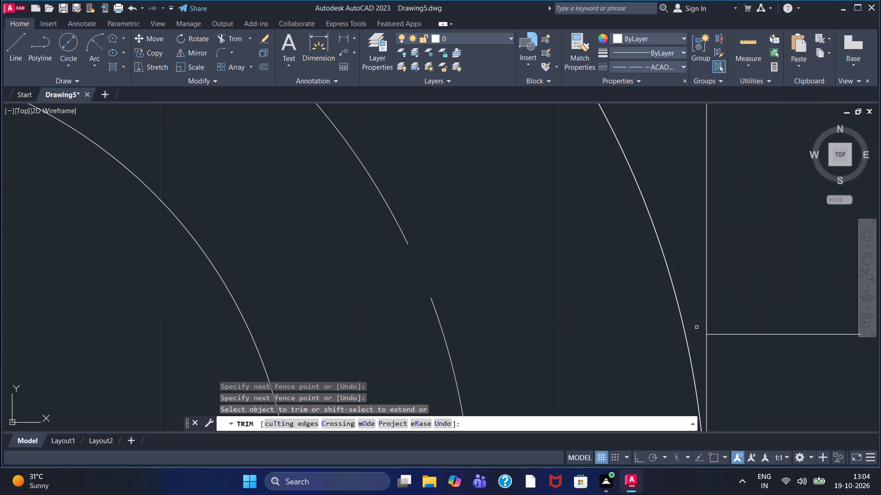
# Offset the flange's two dashed bore lines outward with the Through option, the upper one slightly up and the lower one slightly down.
pyautogui.scroll(-2, 723, 361)
pyautogui.moveTo(752, 371); pyautogui.dragTo(624, 291, button='middle')
pyautogui.scroll(-1, 638, 293)
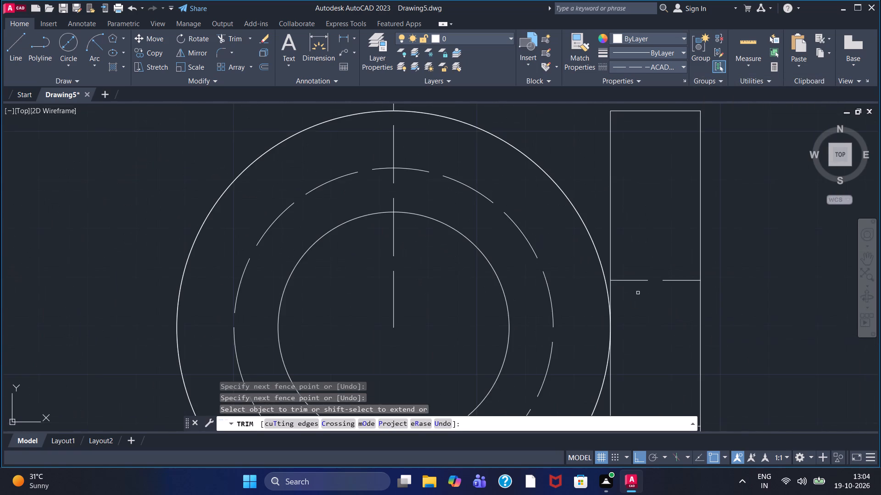
pyautogui.scroll(-1, 639, 293)
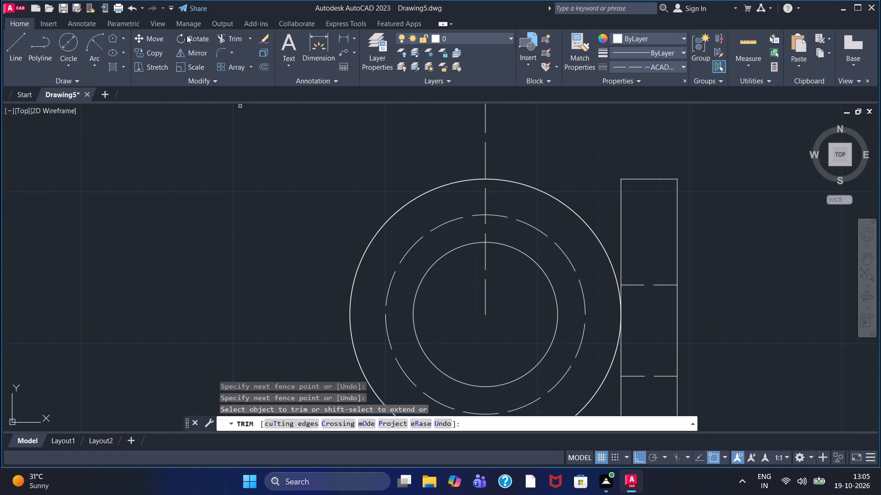
pyautogui.click(263, 66)
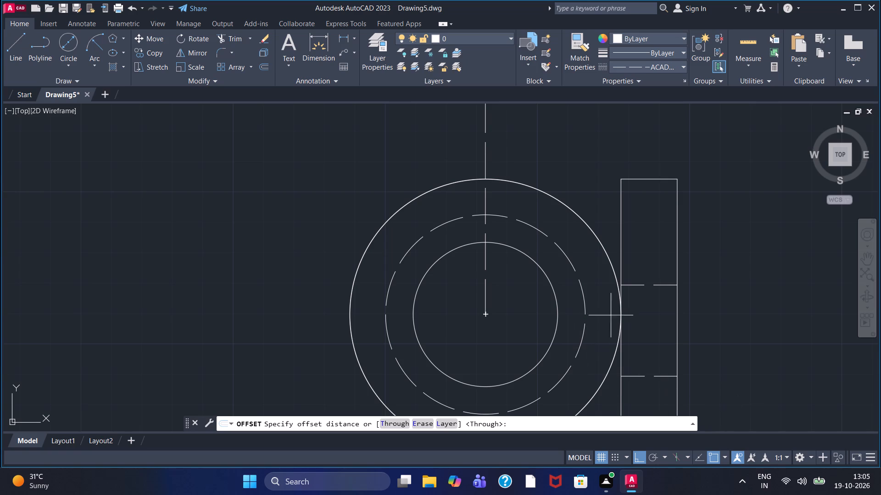
pyautogui.doubleClick(398, 423)
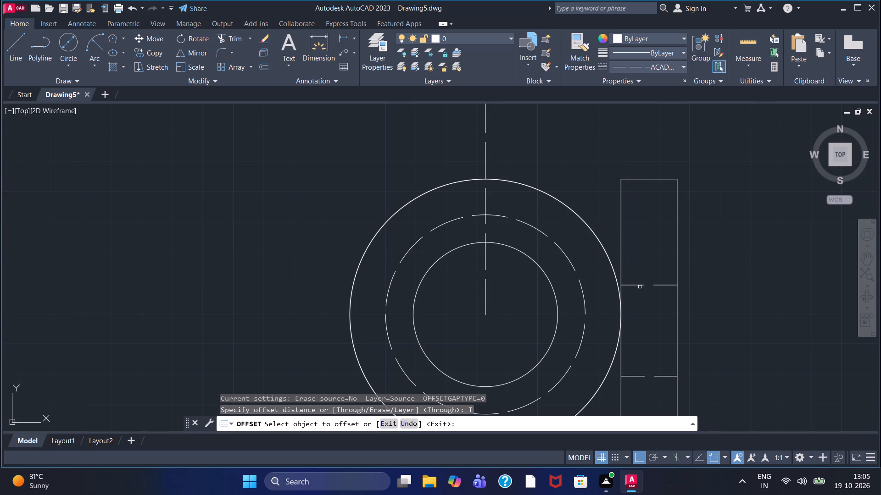
pyautogui.click(641, 283)
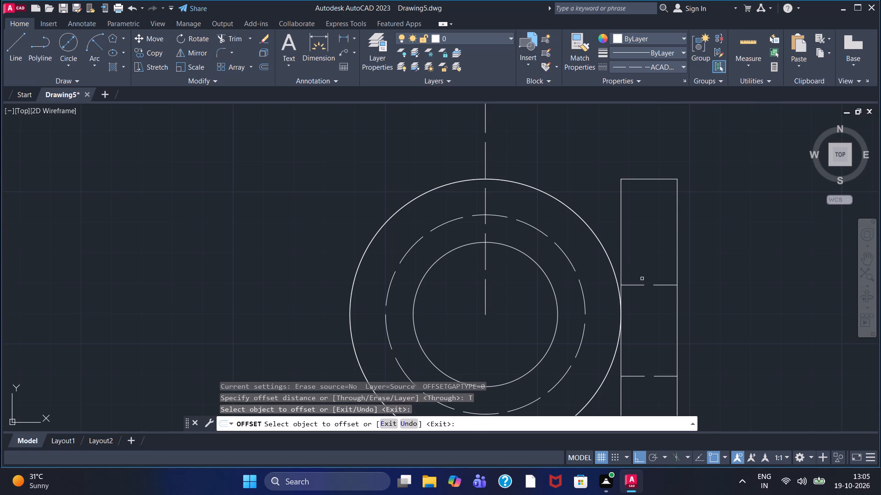
pyautogui.click(639, 285)
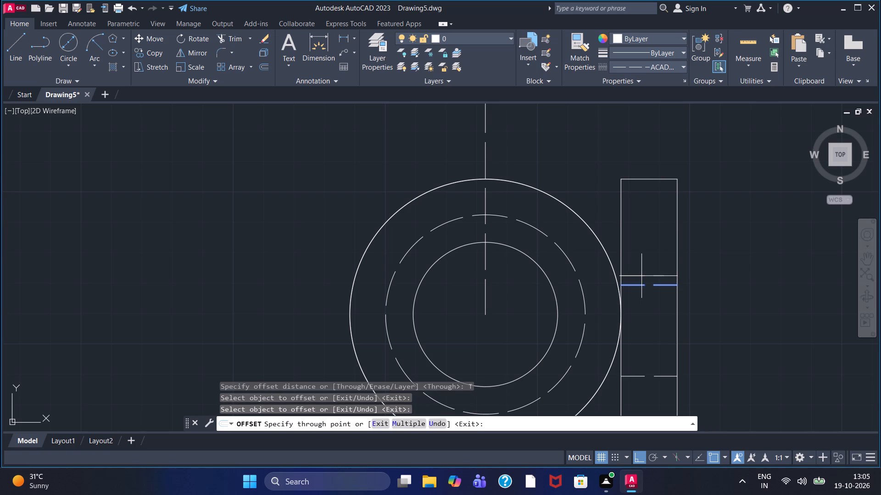
pyautogui.doubleClick(641, 276)
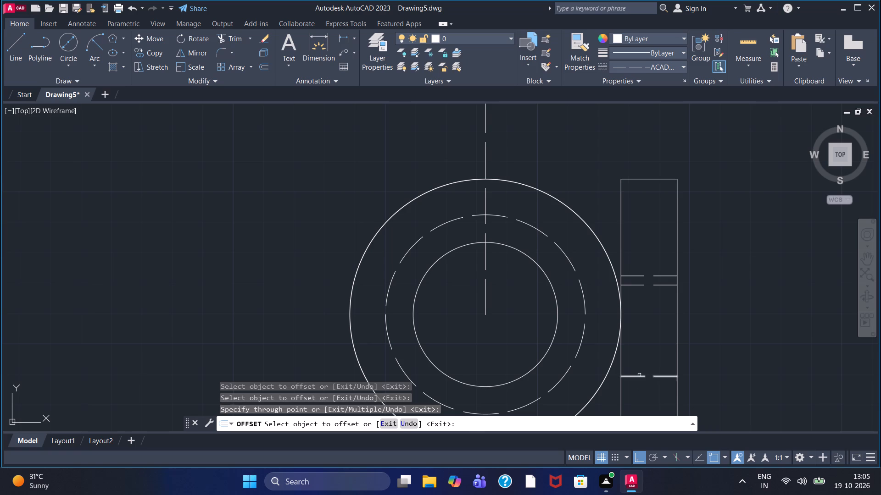
pyautogui.click(639, 375)
pyautogui.doubleClick(639, 386)
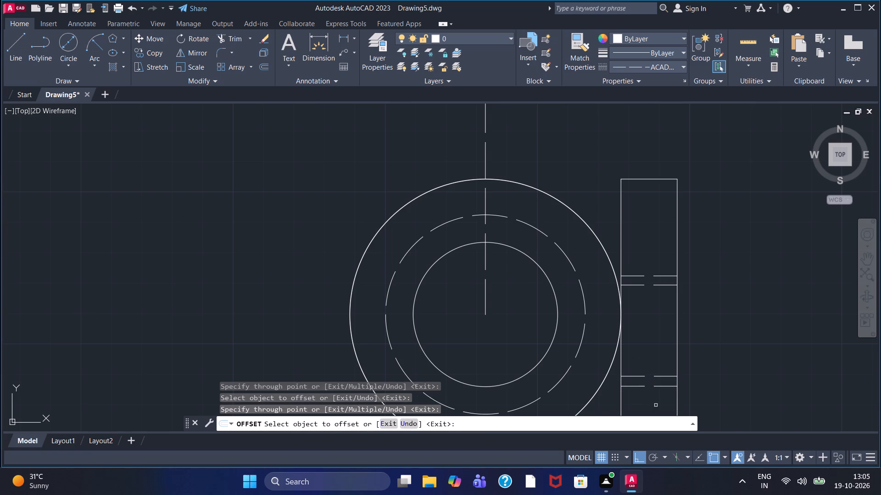
# With linetype Continuous, draw a circle about 347 in diameter in the empty space to the upper right of the existing views.
pyautogui.scroll(-1, 656, 402)
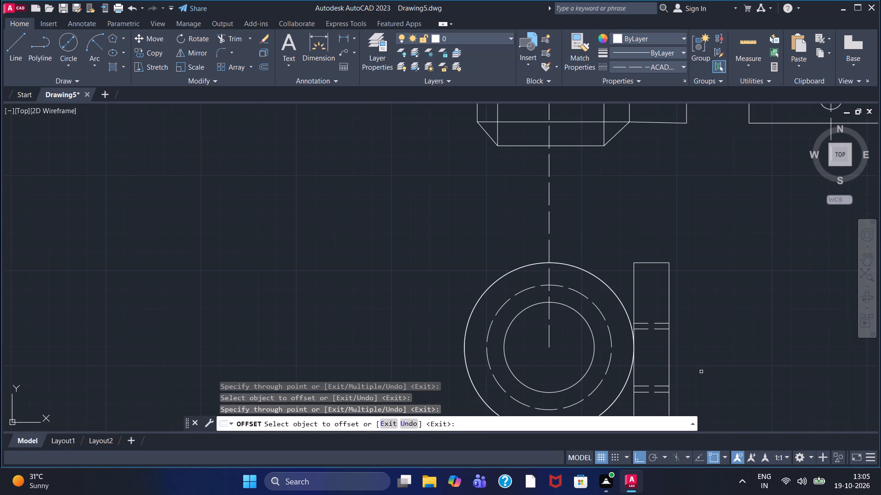
pyautogui.moveTo(701, 368); pyautogui.dragTo(695, 338, button='middle')
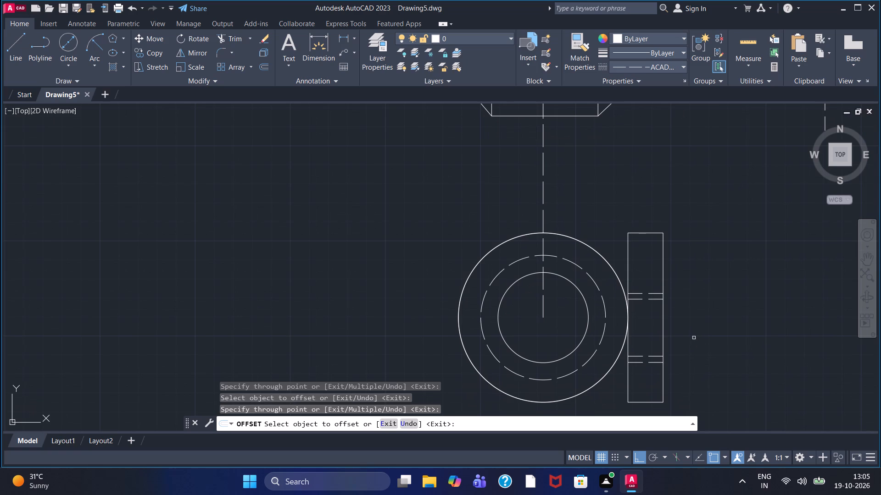
pyautogui.scroll(-2, 749, 369)
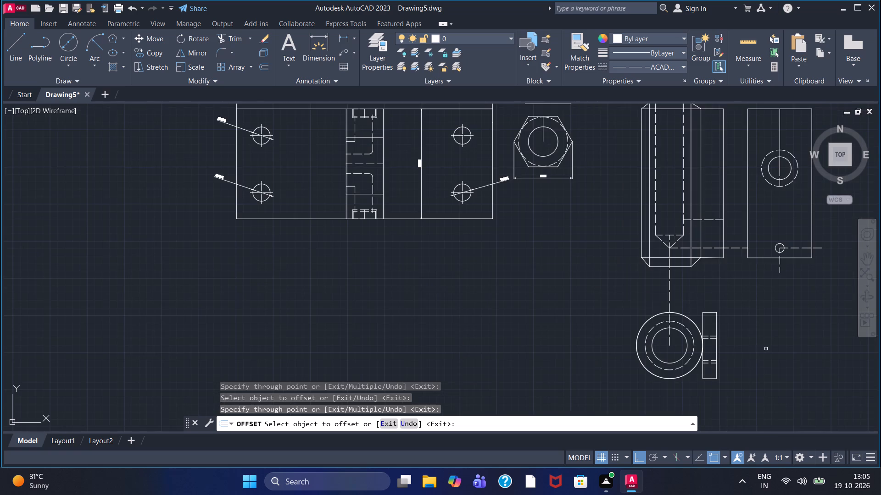
pyautogui.moveTo(766, 348); pyautogui.dragTo(645, 354, button='middle')
pyautogui.scroll(-1, 651, 352)
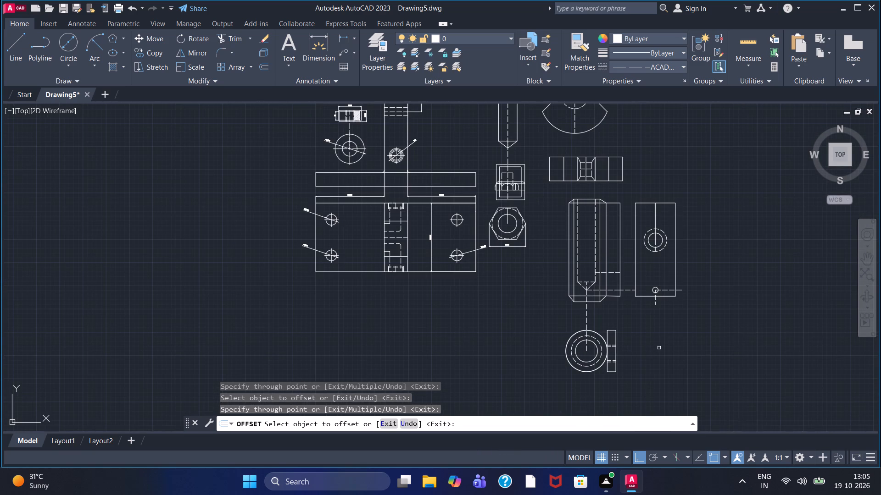
pyautogui.moveTo(773, 252); pyautogui.dragTo(727, 275, button='middle')
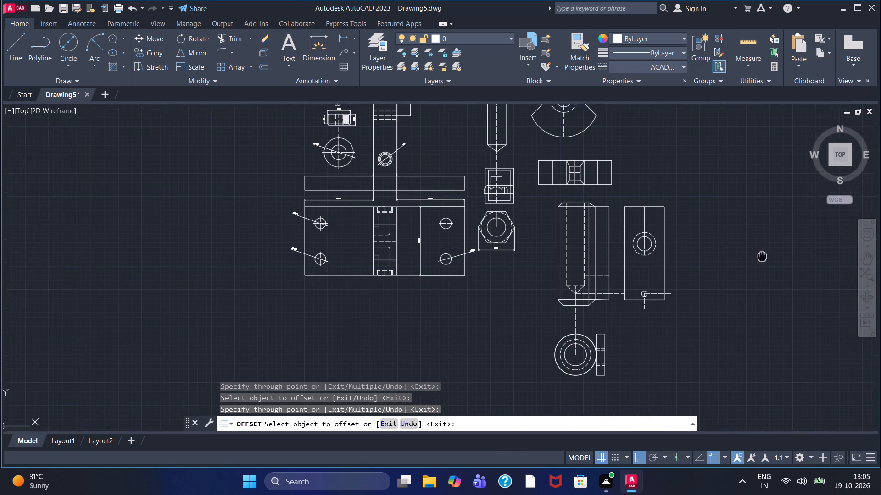
pyautogui.moveTo(727, 275); pyautogui.dragTo(662, 305, button='middle')
pyautogui.scroll(-1, 659, 302)
pyautogui.moveTo(653, 296); pyautogui.dragTo(596, 283, button='middle')
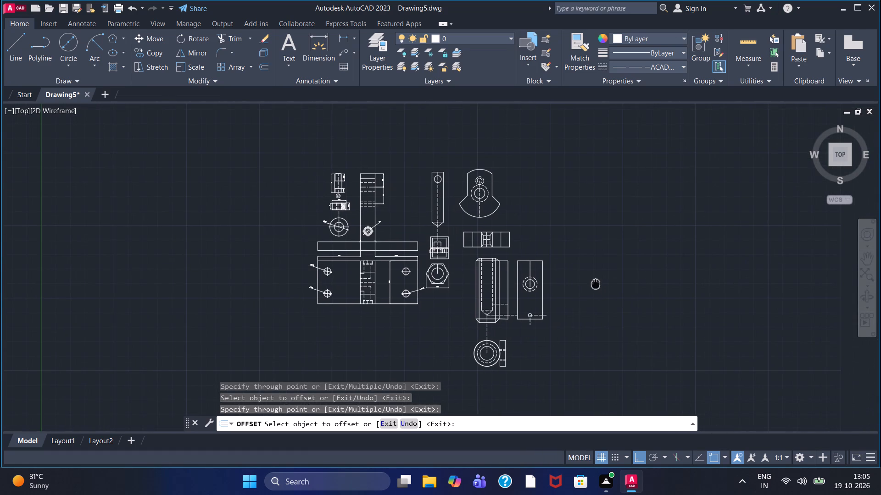
pyautogui.click(68, 37)
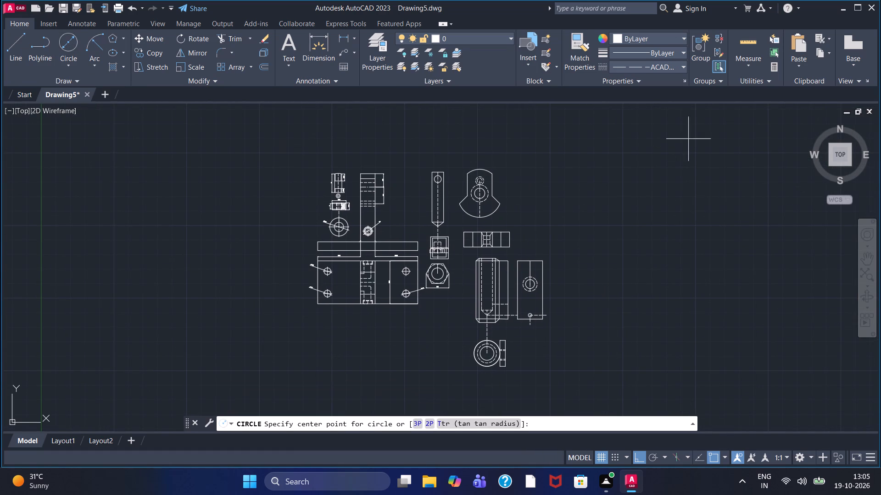
pyautogui.click(672, 63)
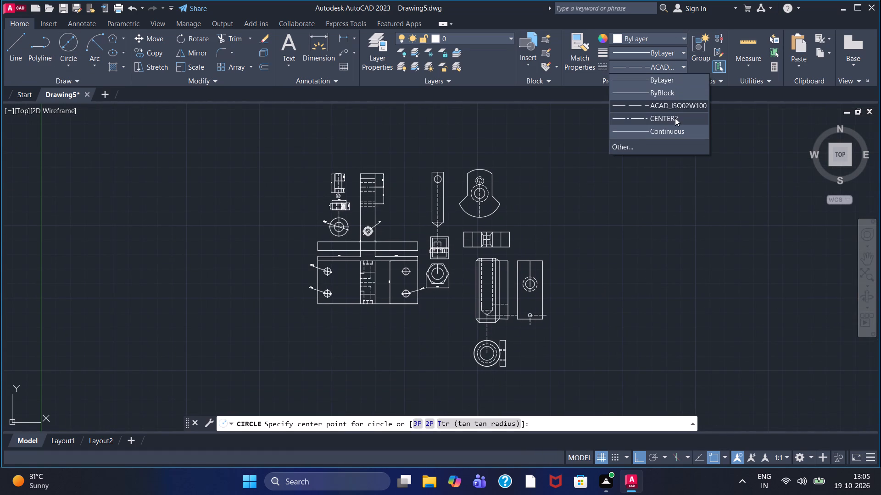
pyautogui.click(674, 131)
pyautogui.doubleClick(62, 52)
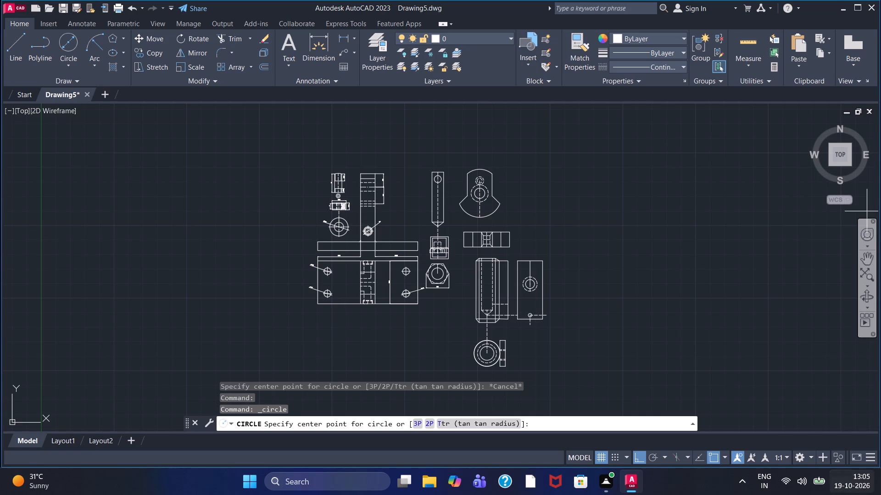
pyautogui.click(617, 184)
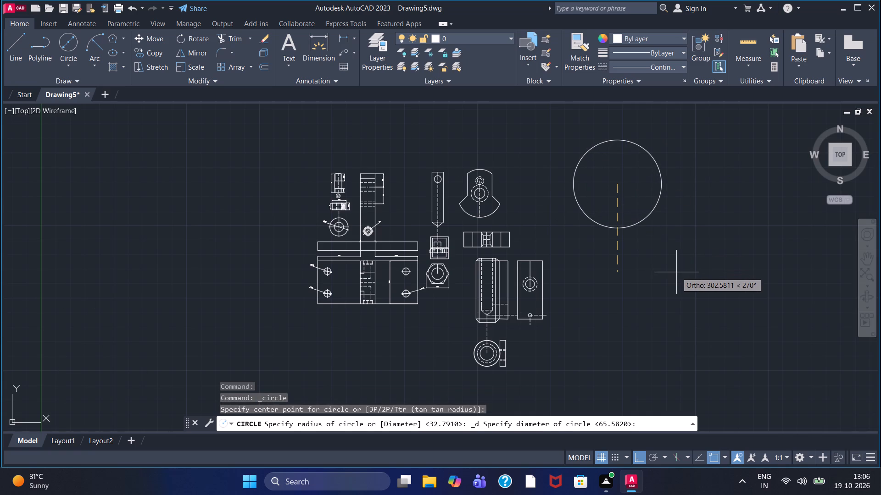
pyautogui.click(716, 285)
# Draw a second continuous circle about 285 in diameter, concentric with the large outer circle.
pyautogui.click(66, 49)
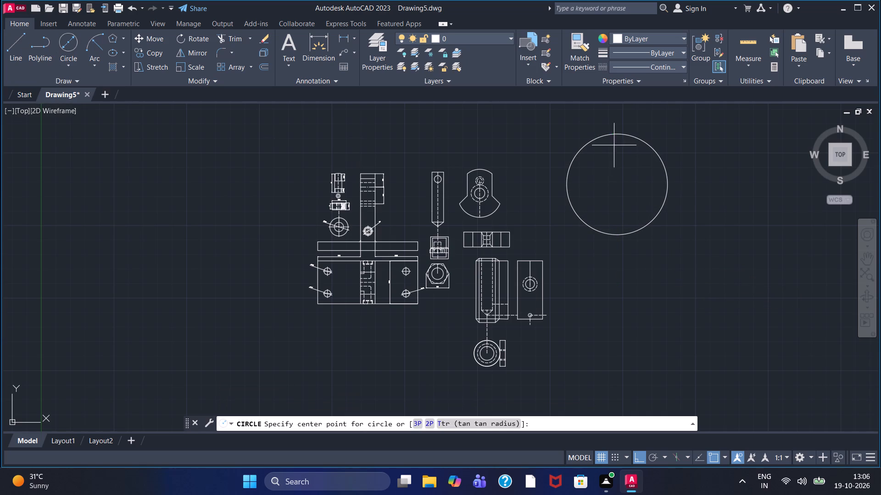
pyautogui.click(618, 187)
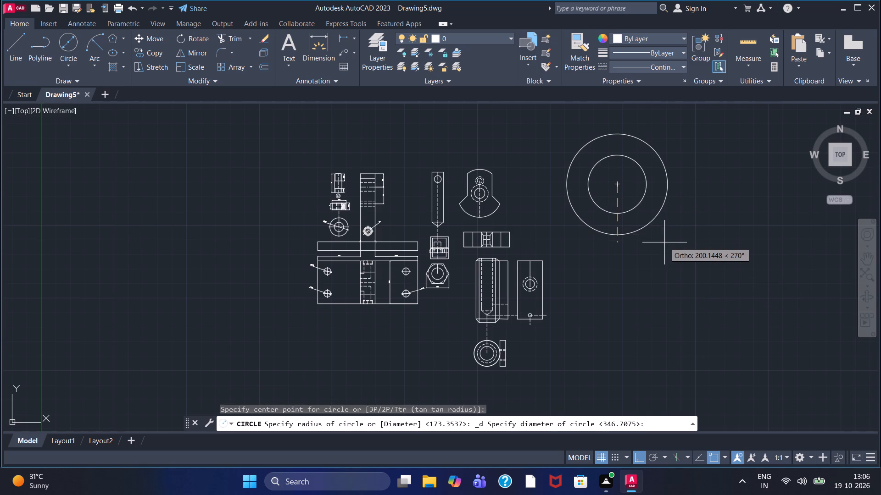
pyautogui.click(694, 267)
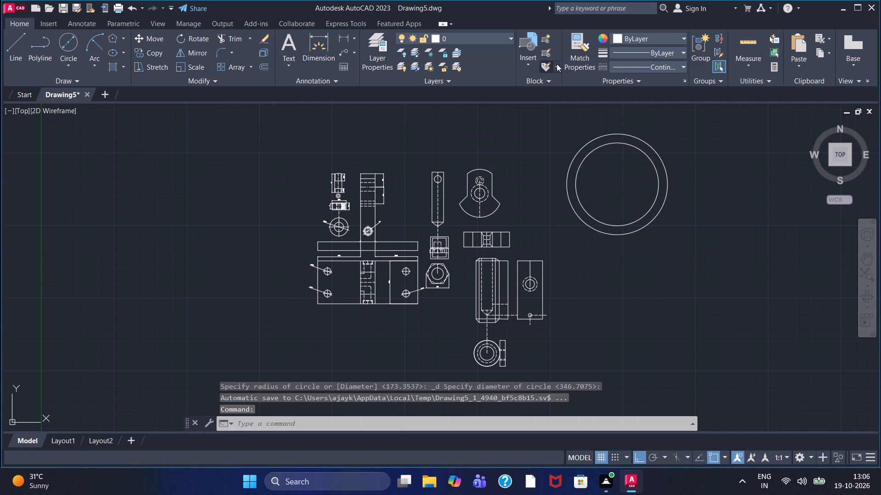
# With linetype ACAD_ISO02W100, draw a dashed concentric circle about 208 in diameter inside the two solid circles.
pyautogui.click(614, 65)
pyautogui.click(647, 102)
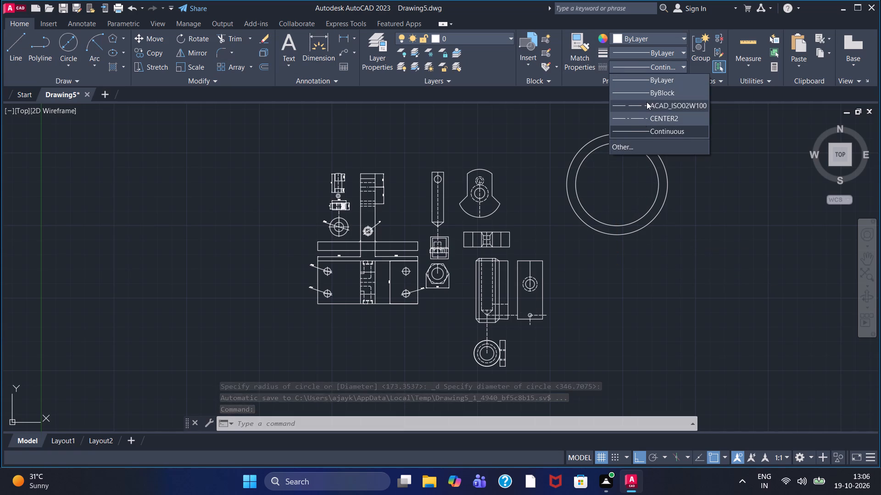
pyautogui.click(62, 49)
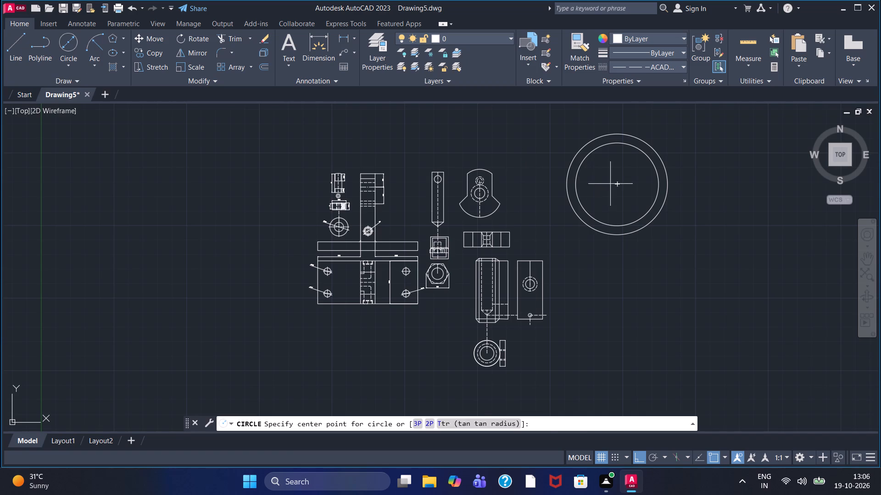
pyautogui.click(617, 186)
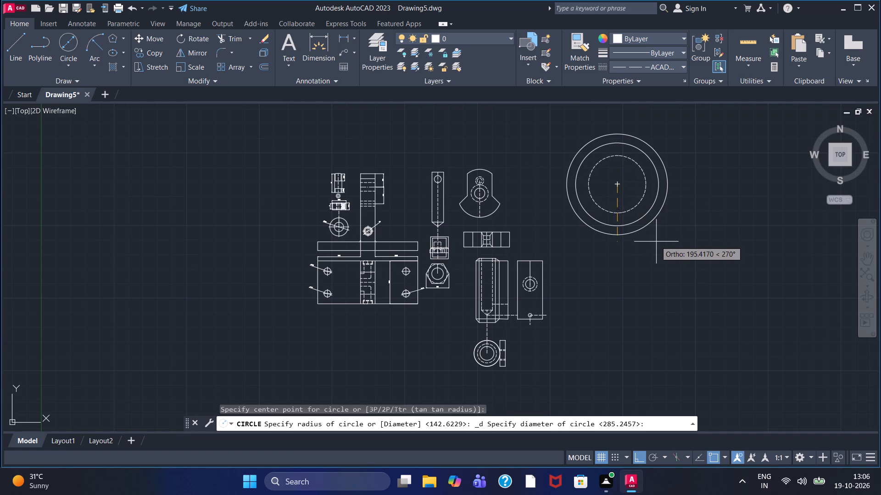
pyautogui.click(658, 245)
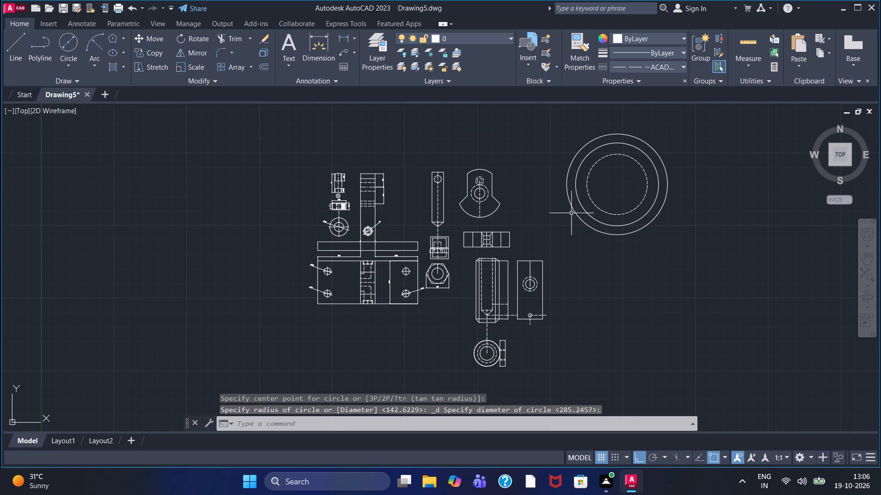
# With linetype Continuous, draw a small concentric bore circle at the centre of the new circular view.
pyautogui.click(647, 70)
pyautogui.click(652, 129)
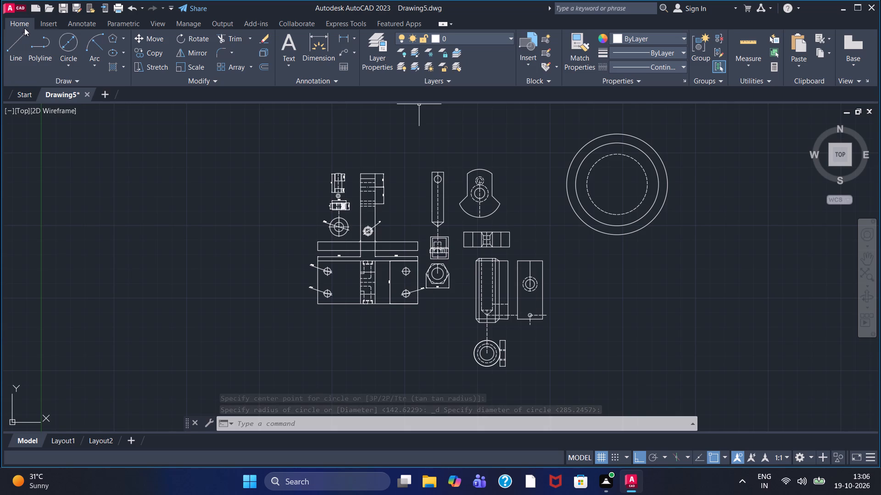
pyautogui.click(58, 43)
pyautogui.scroll(2, 585, 159)
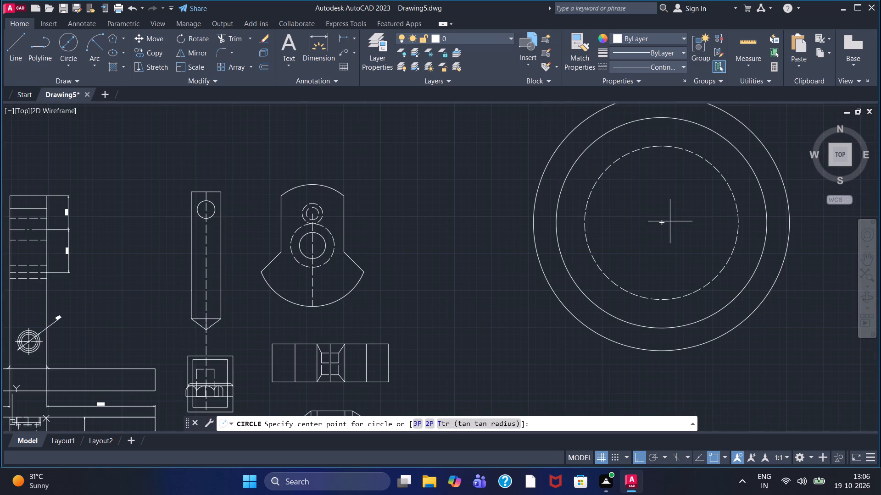
pyautogui.click(664, 224)
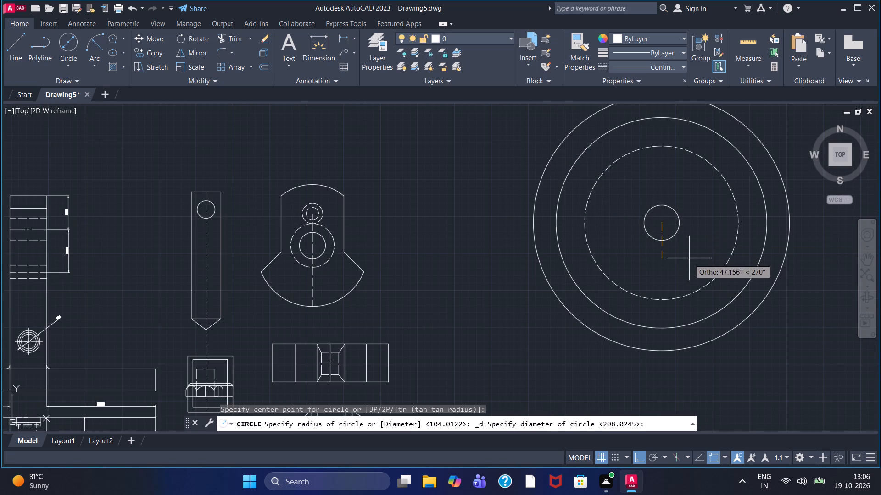
pyautogui.click(696, 267)
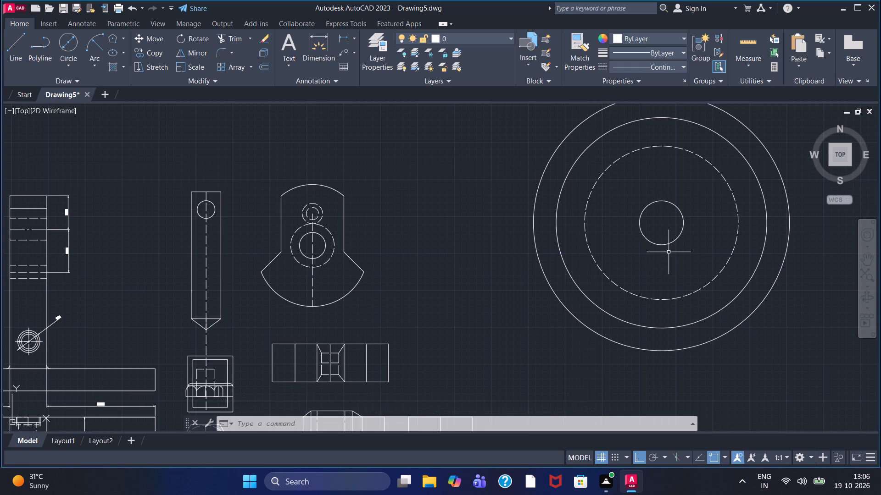
# With linetype CENTER2, draw a vertical centre line from the outer circle's top quadrant through its centre to well below the circle.
pyautogui.scroll(-1, 717, 388)
pyautogui.moveTo(718, 384); pyautogui.dragTo(709, 361, button='middle')
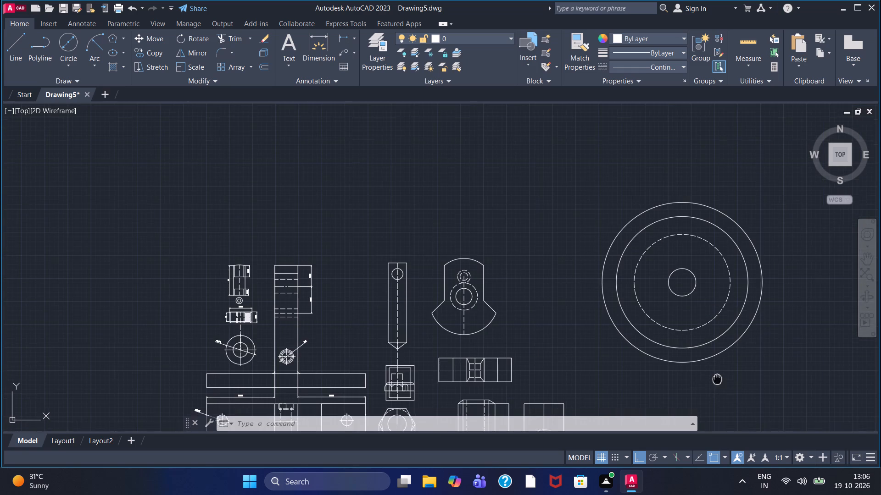
pyautogui.moveTo(709, 361); pyautogui.dragTo(675, 280, button='middle')
pyautogui.moveTo(677, 302); pyautogui.dragTo(618, 297, button='middle')
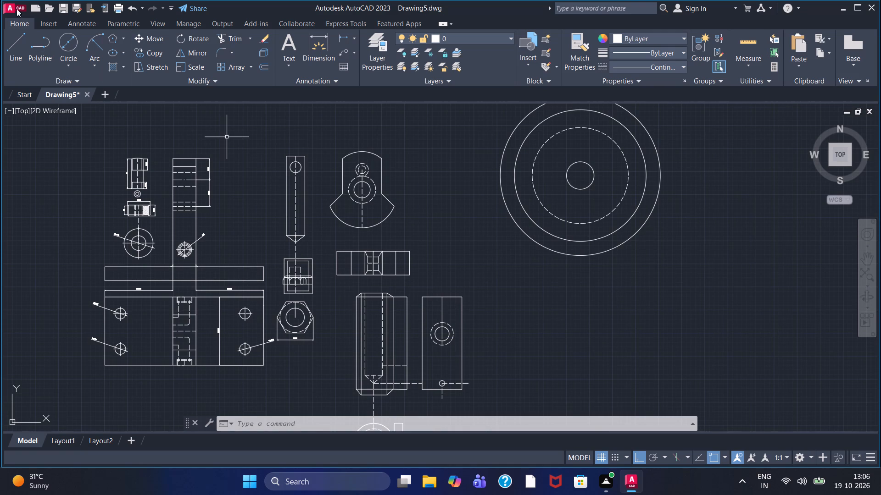
pyautogui.click(651, 65)
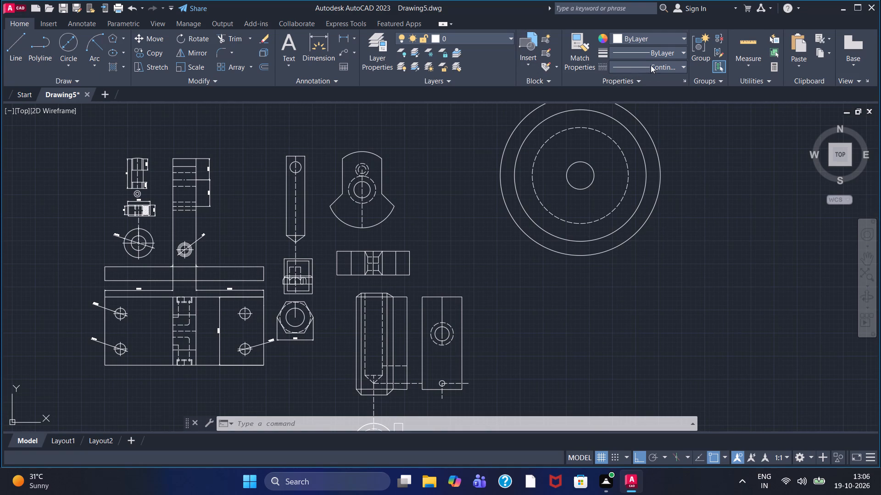
pyautogui.doubleClick(653, 121)
pyautogui.doubleClick(653, 67)
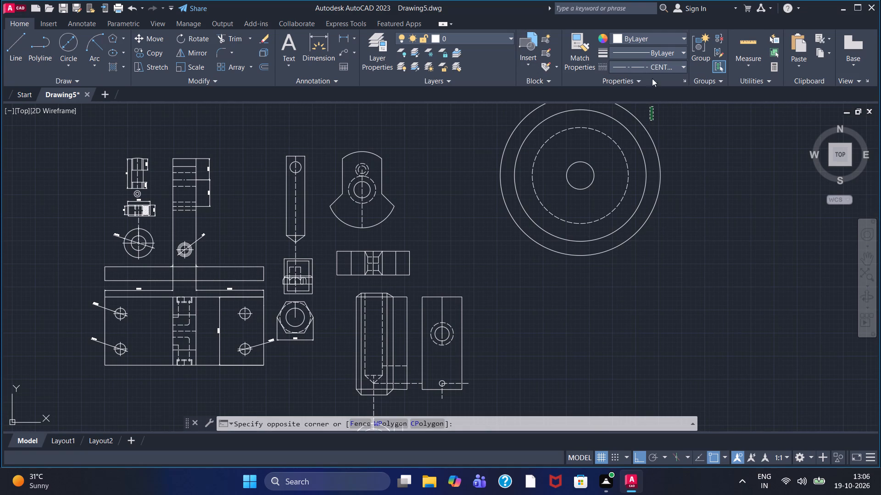
pyautogui.click(729, 149)
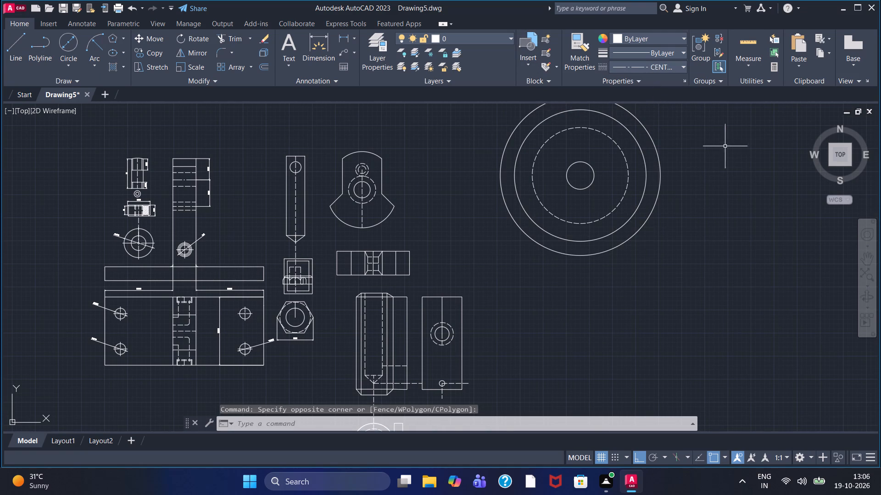
pyautogui.moveTo(703, 139); pyautogui.dragTo(675, 182, button='middle')
pyautogui.click(17, 39)
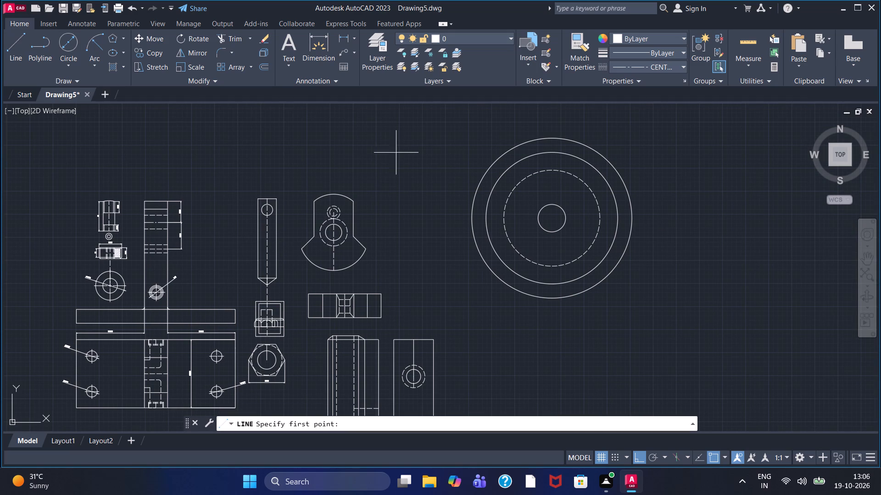
pyautogui.click(551, 139)
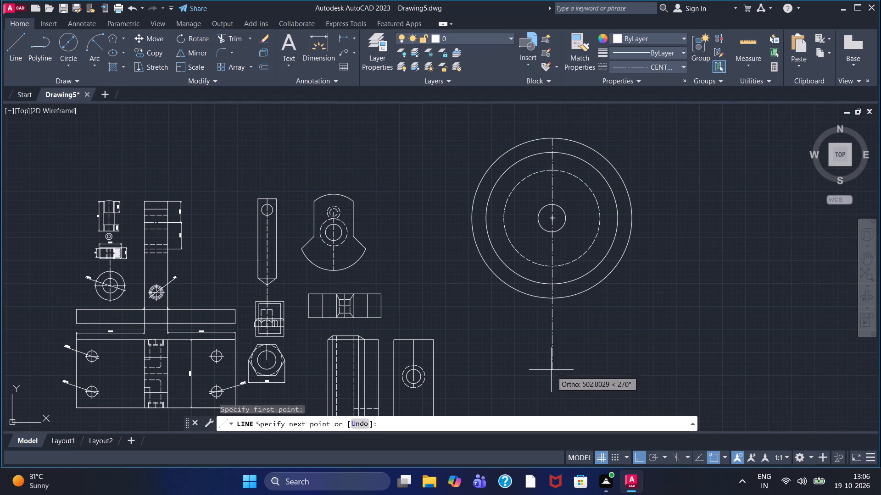
pyautogui.doubleClick(551, 400)
pyautogui.rightClick(570, 370)
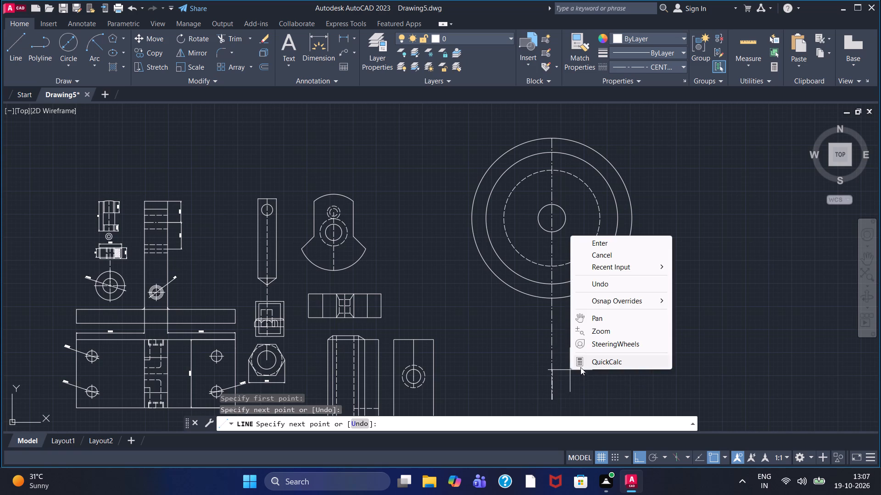
pyautogui.doubleClick(610, 245)
pyautogui.moveTo(616, 372); pyautogui.dragTo(617, 328, button='middle')
pyautogui.click(618, 320)
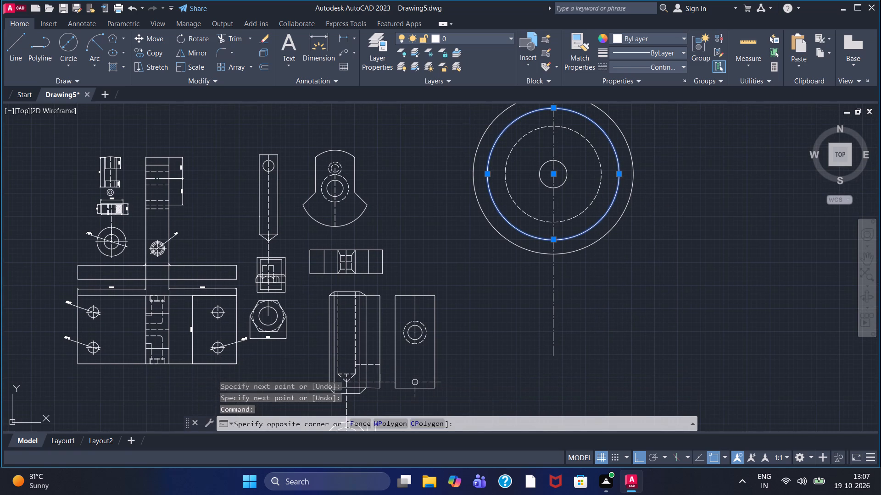
pyautogui.press('Escape')
pyautogui.press('Escape')
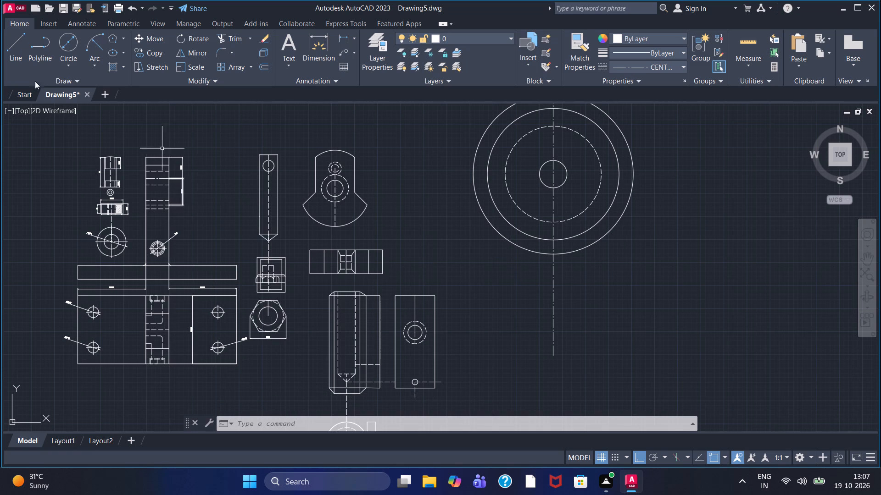
# Draw vertical CENTER2 projection lines about 395 long downward from the outer circle's left and right quadrants, ending level with the centre line.
pyautogui.click(11, 42)
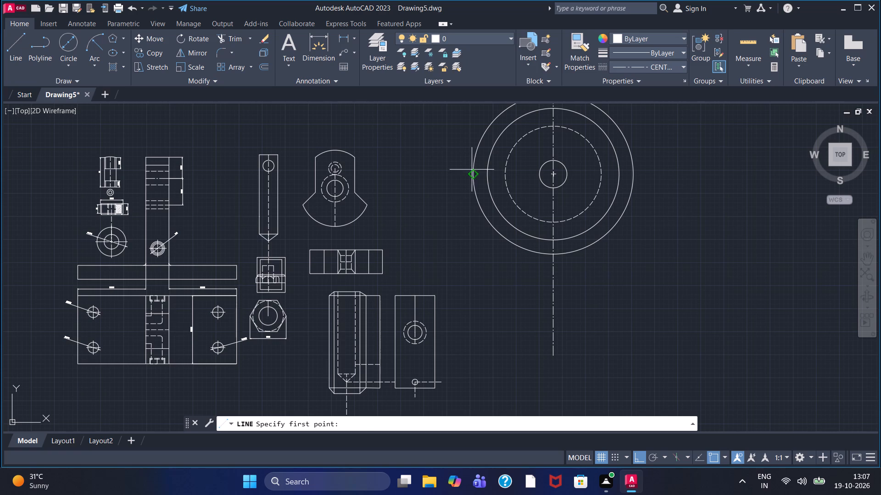
pyautogui.click(474, 176)
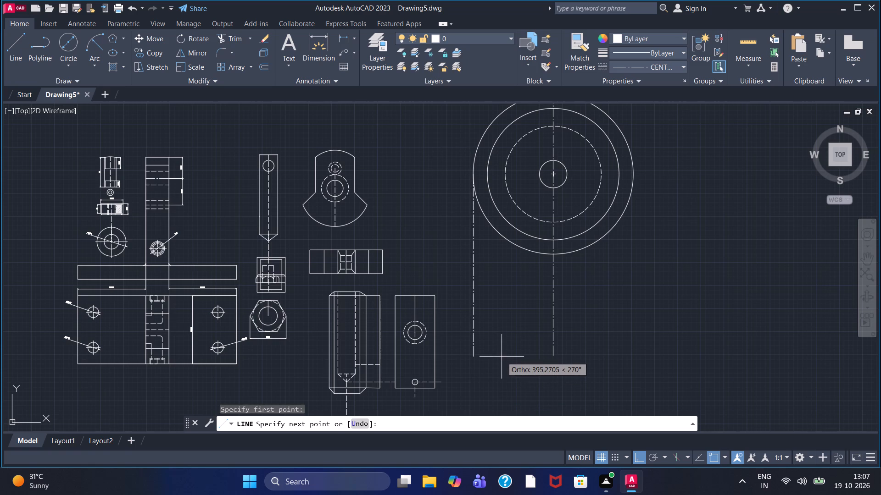
pyautogui.doubleClick(502, 357)
pyautogui.rightClick(516, 349)
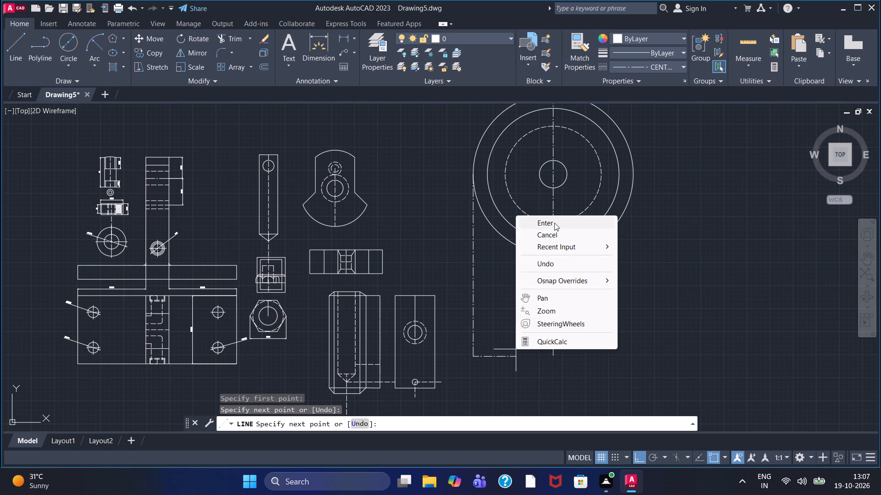
pyautogui.click(554, 223)
pyautogui.doubleClick(12, 52)
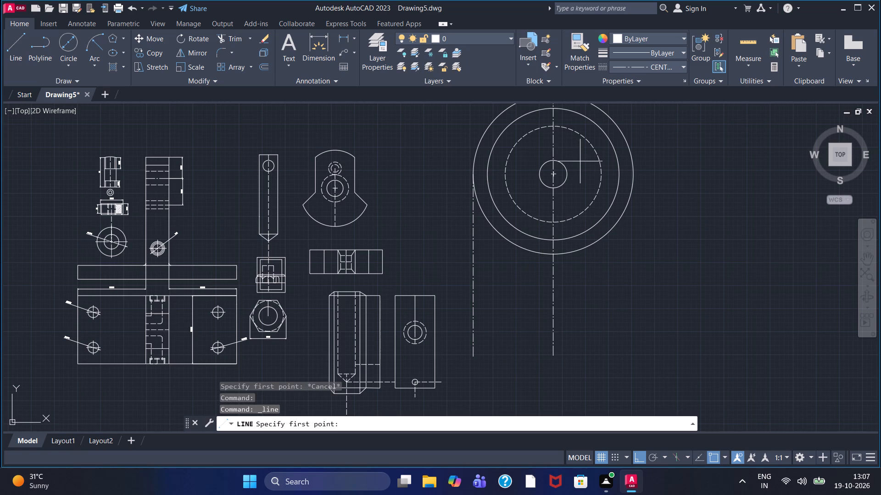
pyautogui.moveTo(635, 176); pyautogui.dragTo(636, 180)
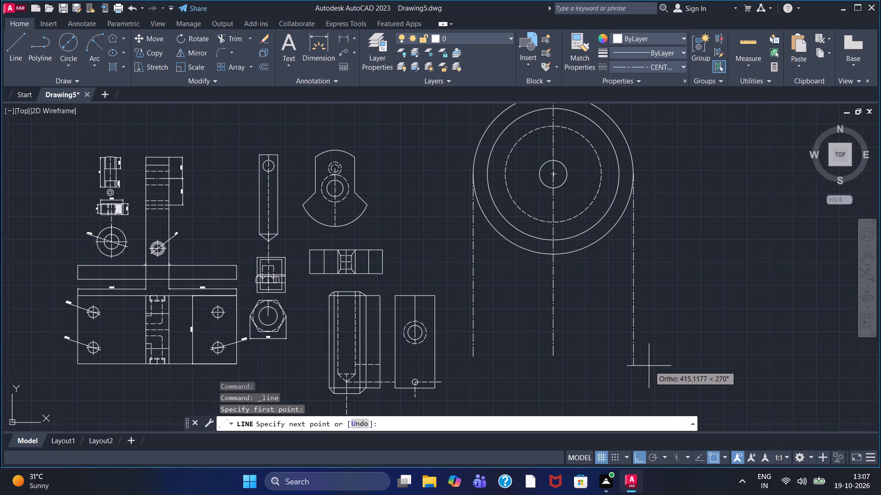
pyautogui.doubleClick(646, 356)
pyautogui.rightClick(646, 356)
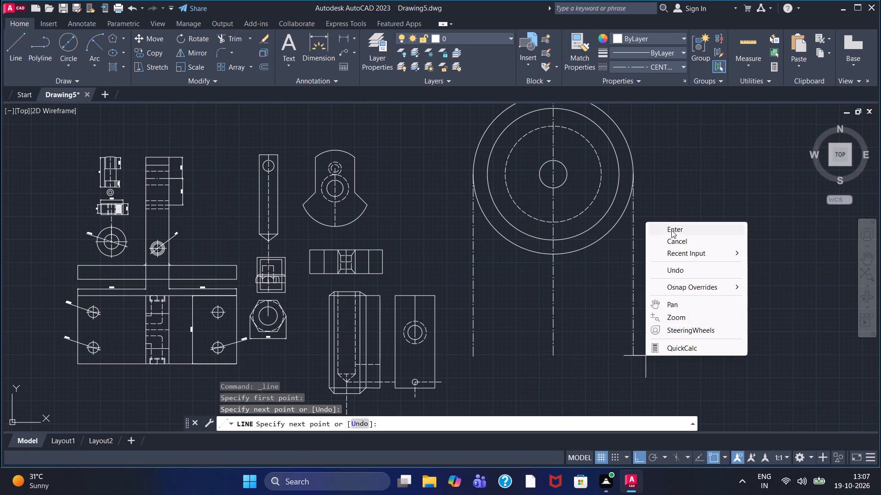
pyautogui.click(671, 230)
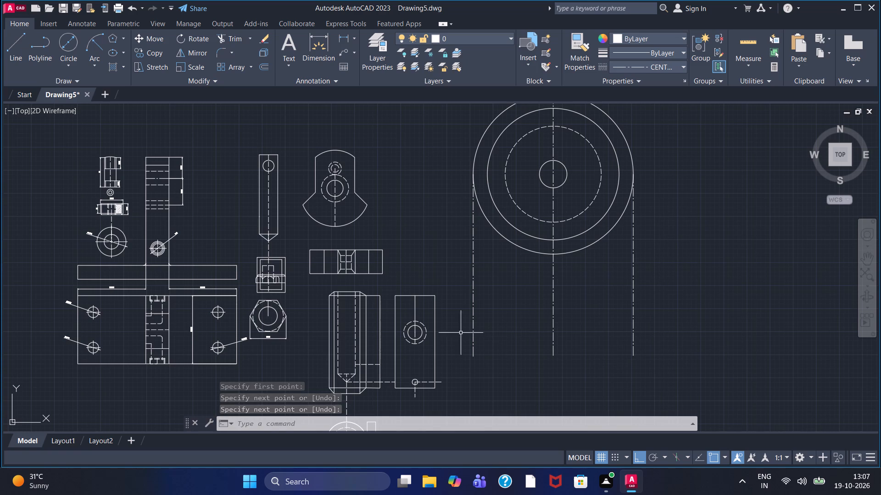
# With linetype Continuous, draw a three-sided outline across the projection lines below the circle: top edge about 532, right side down, bottom edge about 541.
pyautogui.click(669, 66)
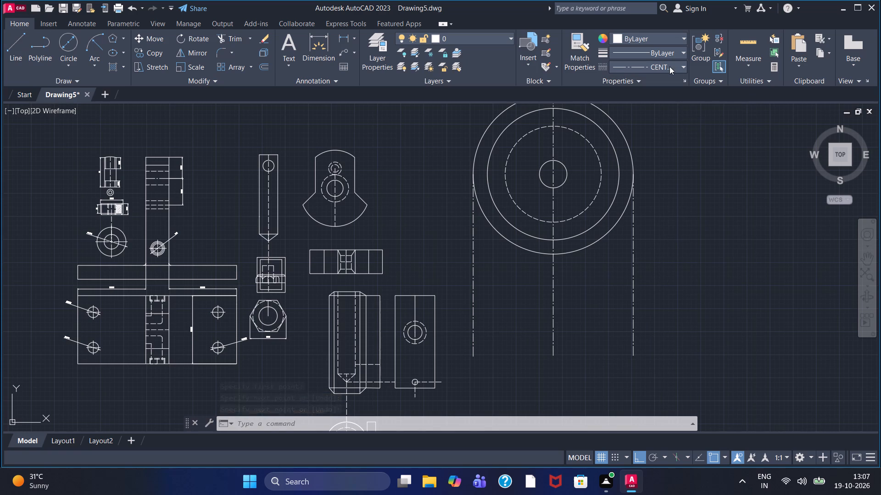
pyautogui.click(670, 128)
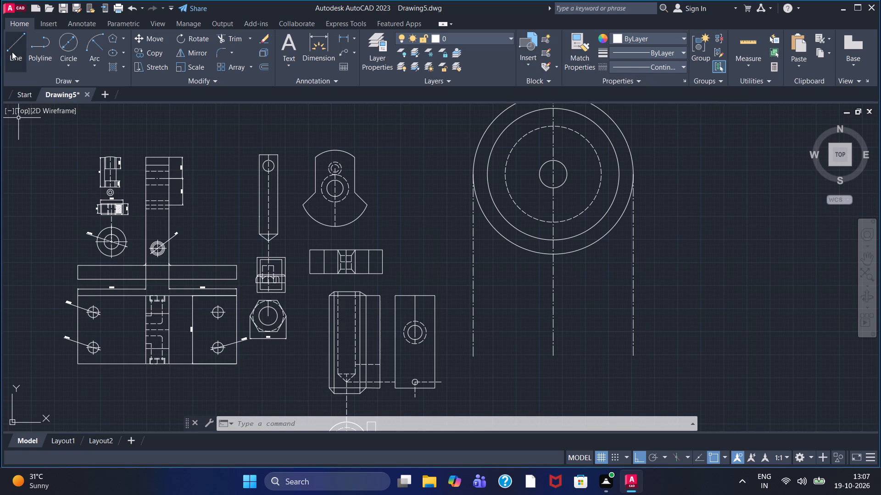
pyautogui.click(12, 52)
pyautogui.click(456, 309)
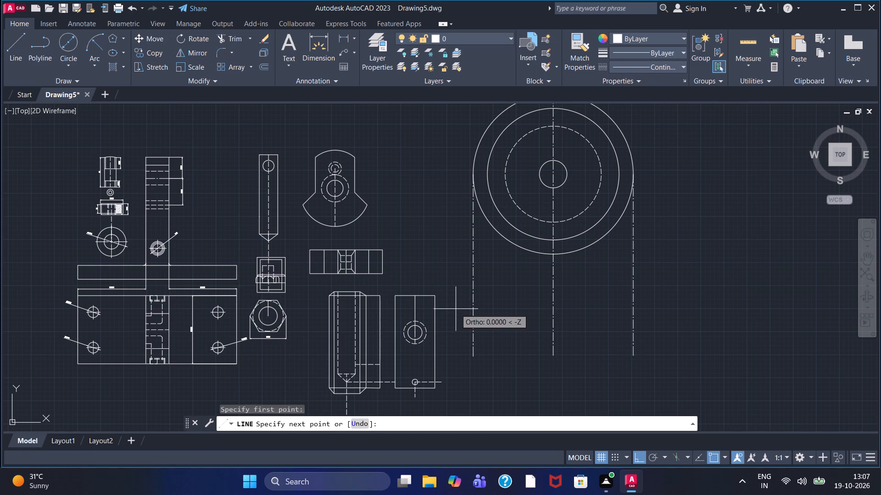
pyautogui.click(702, 290)
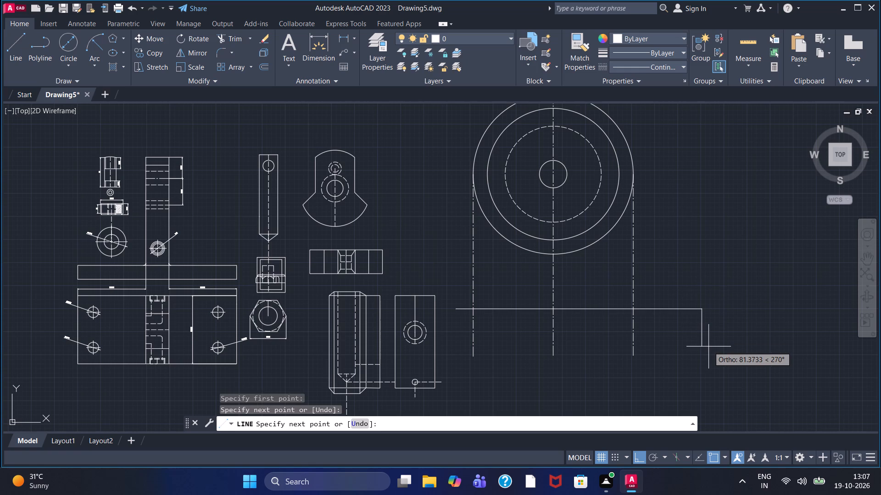
pyautogui.click(678, 370)
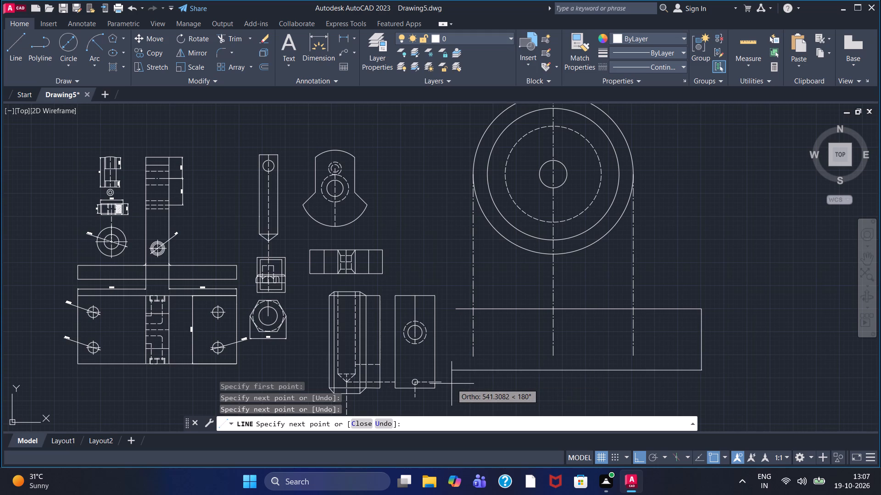
pyautogui.click(452, 384)
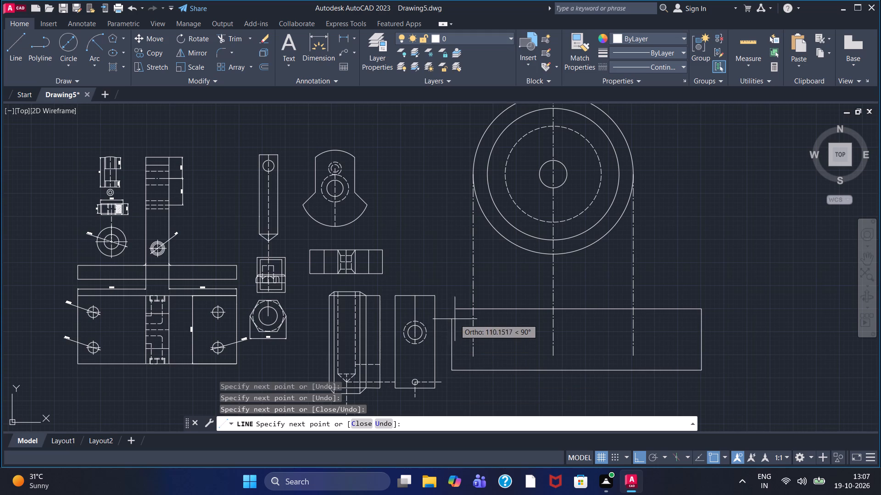
pyautogui.rightClick(465, 342)
pyautogui.doubleClick(496, 216)
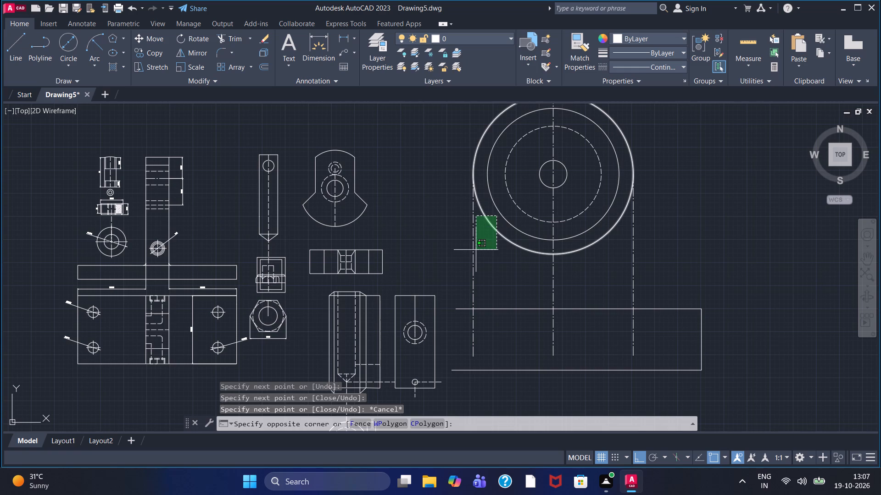
# With linetype CENTER2, extend the left projection line with a vertical line about 66 long from its lower end to below the outline's bottom edge.
pyautogui.press('Escape')
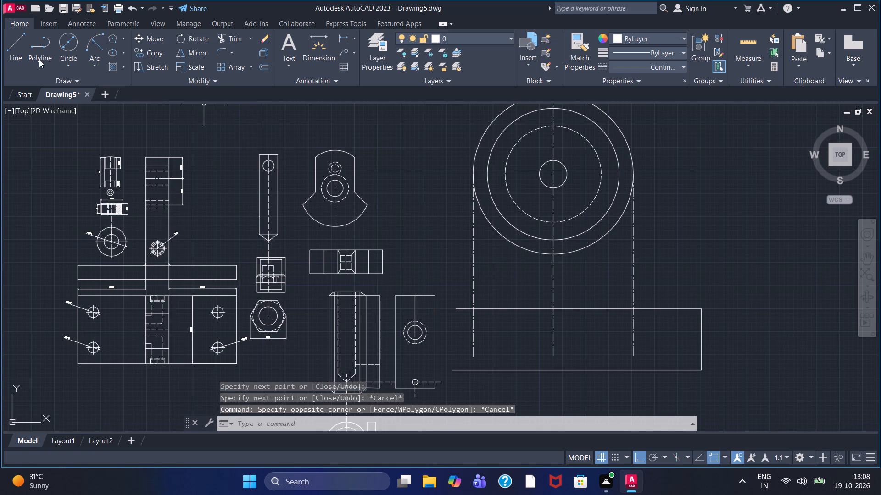
pyautogui.click(665, 62)
pyautogui.click(668, 115)
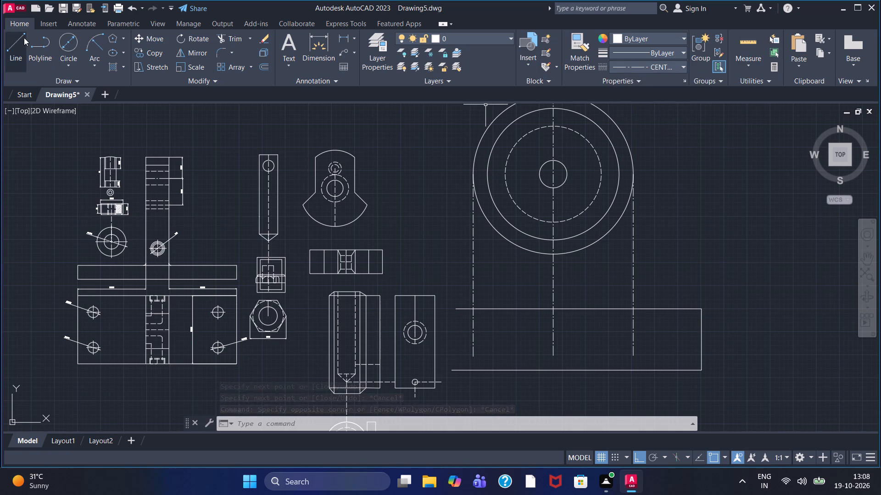
pyautogui.click(24, 38)
pyautogui.click(475, 357)
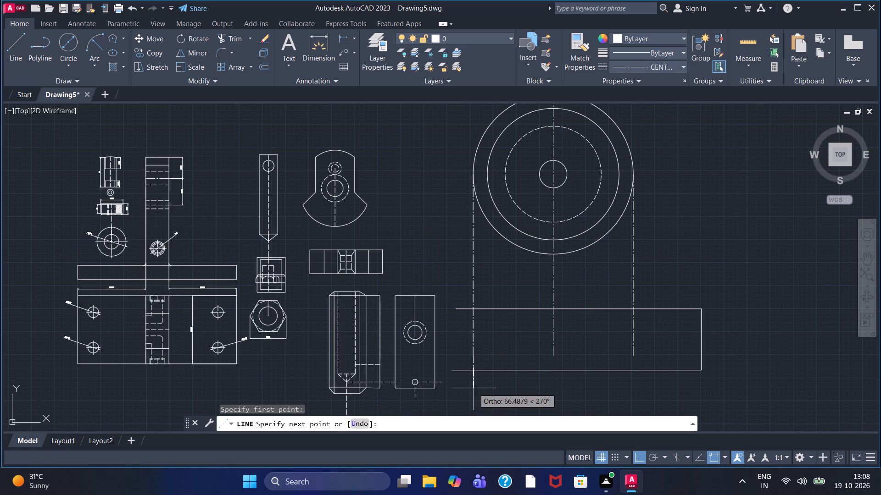
pyautogui.click(474, 389)
pyautogui.rightClick(474, 389)
pyautogui.click(506, 261)
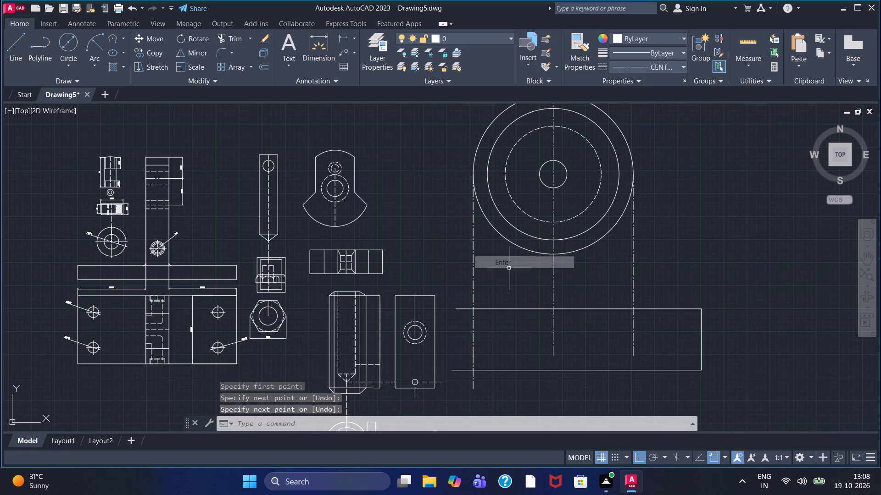
# Extend the right projection line with a vertical CENTER2 line from its lower end to below the outline's bottom edge.
pyautogui.rightClick(654, 357)
pyautogui.click(699, 133)
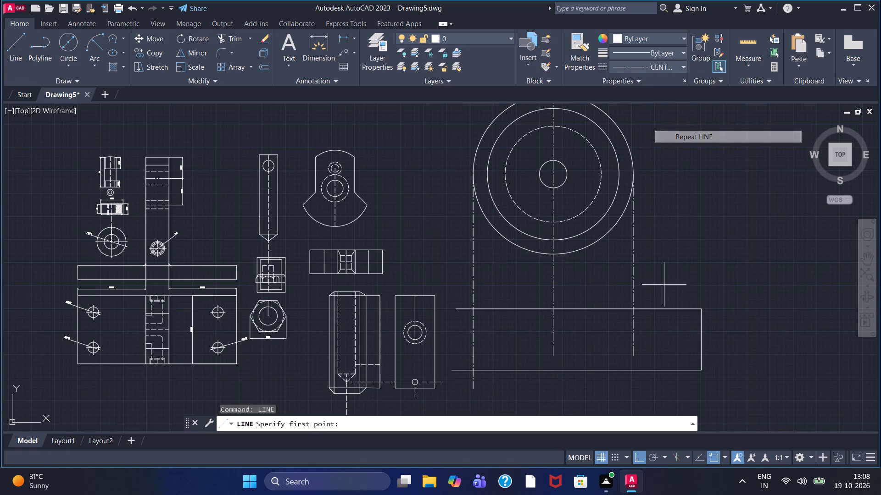
pyautogui.click(630, 360)
pyautogui.doubleClick(630, 395)
pyautogui.rightClick(630, 395)
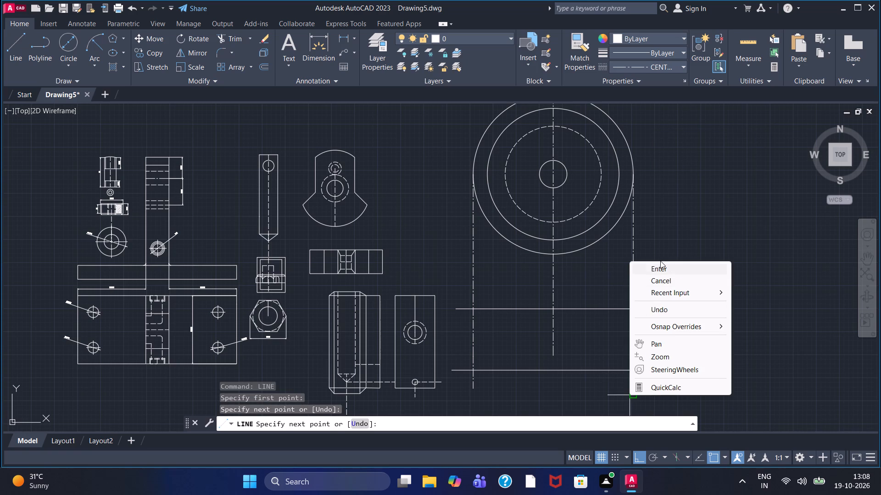
pyautogui.doubleClick(664, 269)
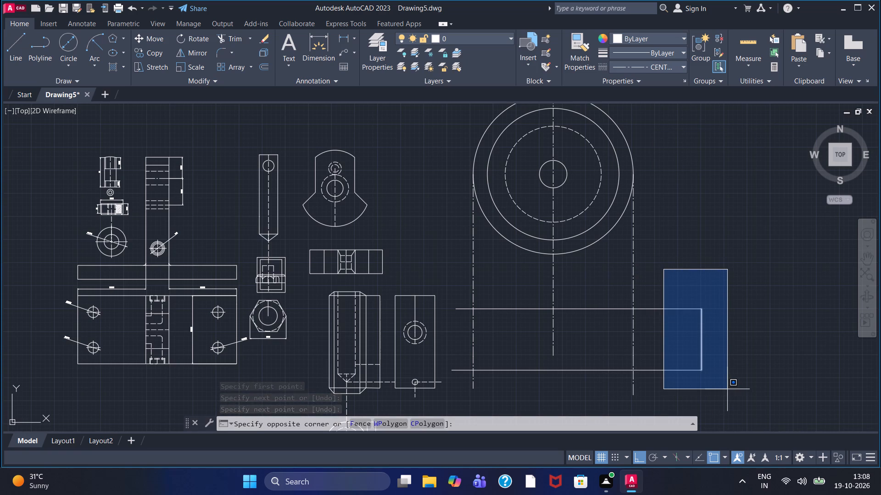
pyautogui.press('Escape')
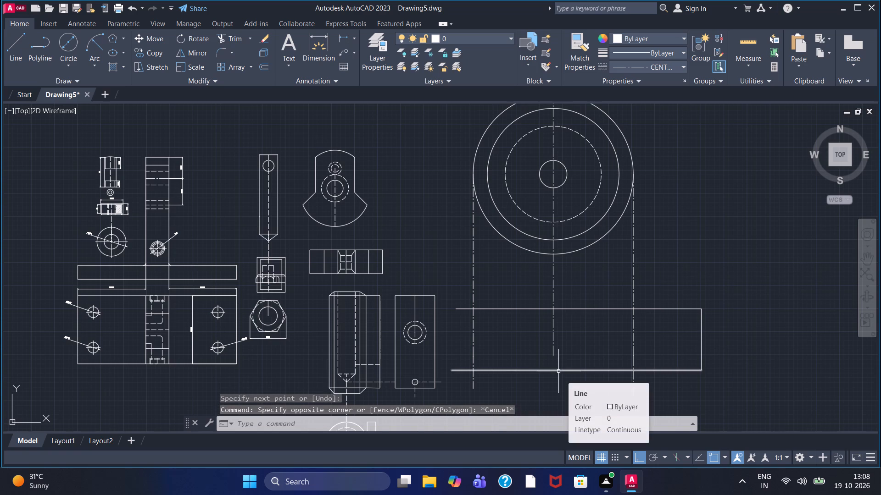
# Trim away the portions of the left projection line lying between the outline's top and bottom edges.
pyautogui.middleClick(495, 352)
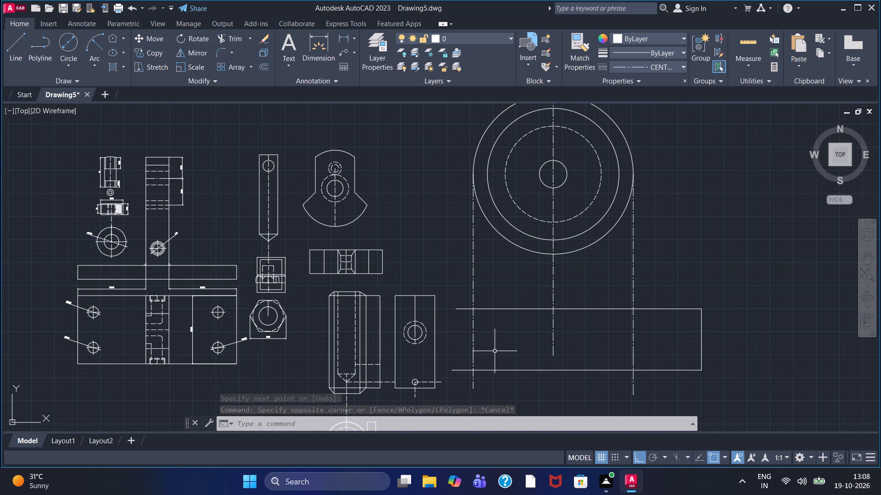
pyautogui.scroll(-1, 495, 350)
pyautogui.scroll(2, 495, 347)
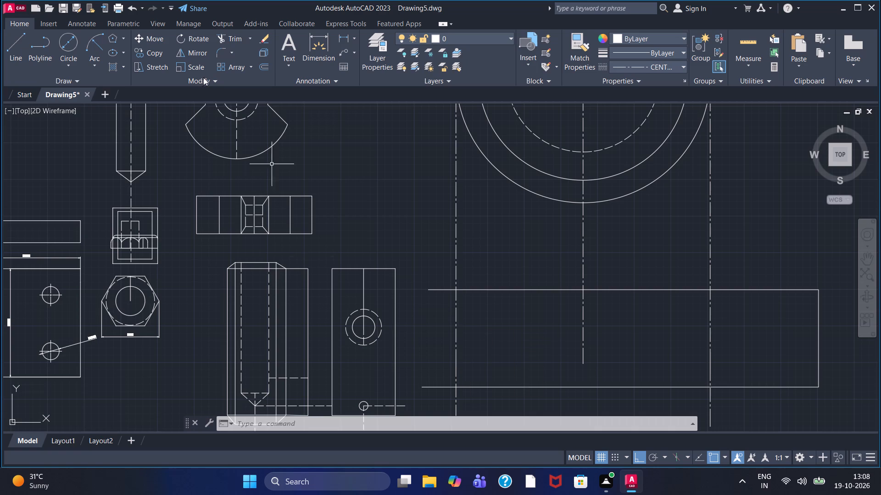
pyautogui.click(217, 34)
pyautogui.moveTo(435, 309); pyautogui.dragTo(472, 333)
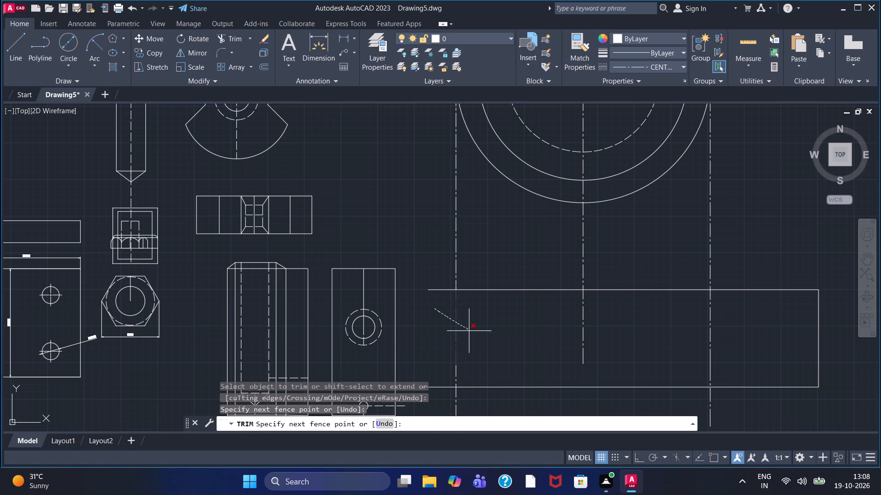
pyautogui.moveTo(472, 333); pyautogui.dragTo(472, 333)
pyautogui.click(472, 333)
pyautogui.moveTo(432, 373); pyautogui.dragTo(475, 382)
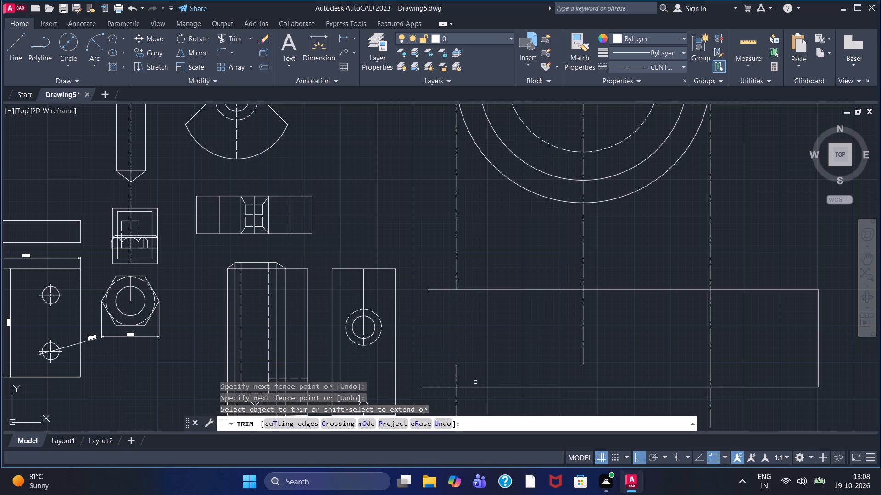
pyautogui.moveTo(474, 375); pyautogui.dragTo(434, 376)
pyautogui.click(434, 376)
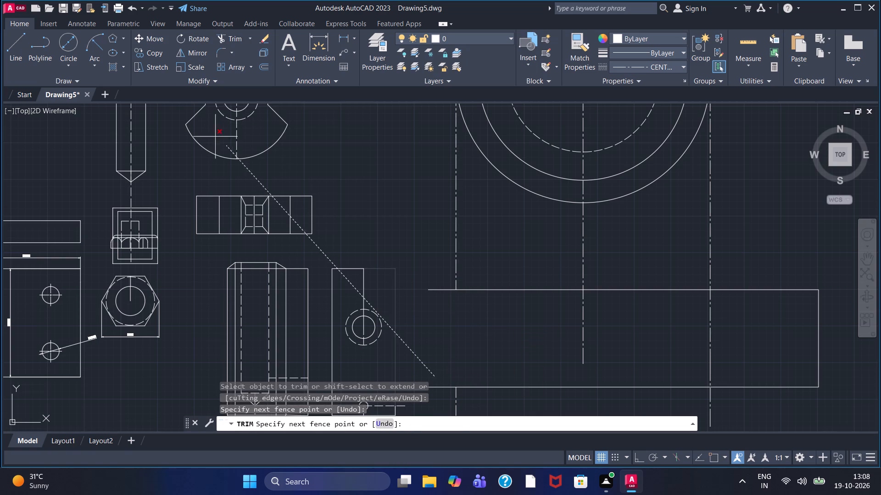
pyautogui.press('Escape')
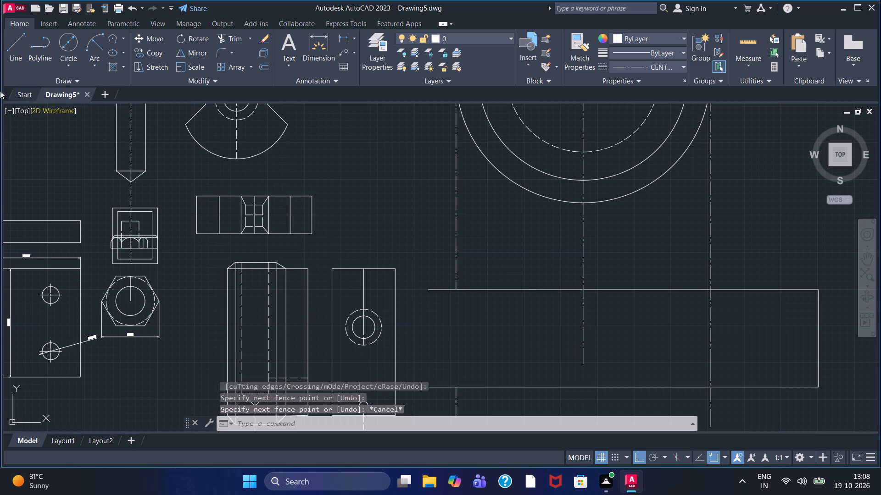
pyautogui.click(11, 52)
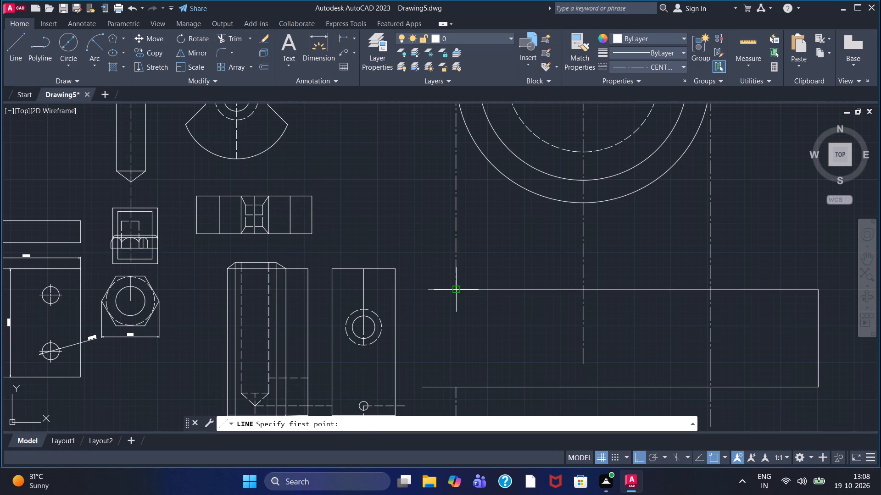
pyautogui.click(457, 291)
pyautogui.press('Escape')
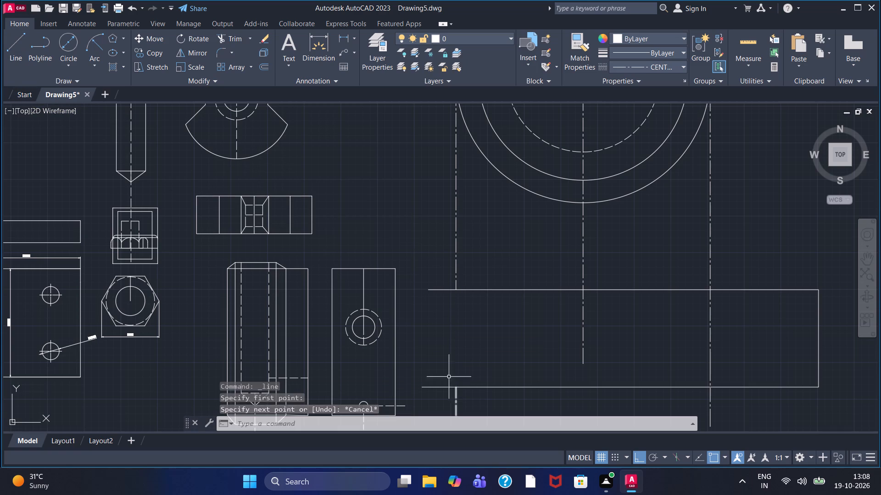
# With linetype Continuous, draw a vertical line from the outline's top edge to its bottom edge in the left projection line's gap.
pyautogui.click(674, 67)
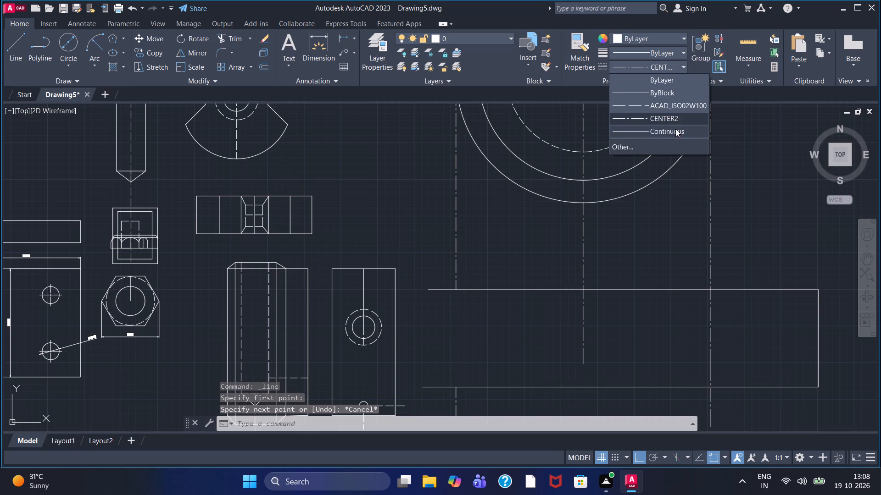
pyautogui.click(675, 129)
pyautogui.click(19, 54)
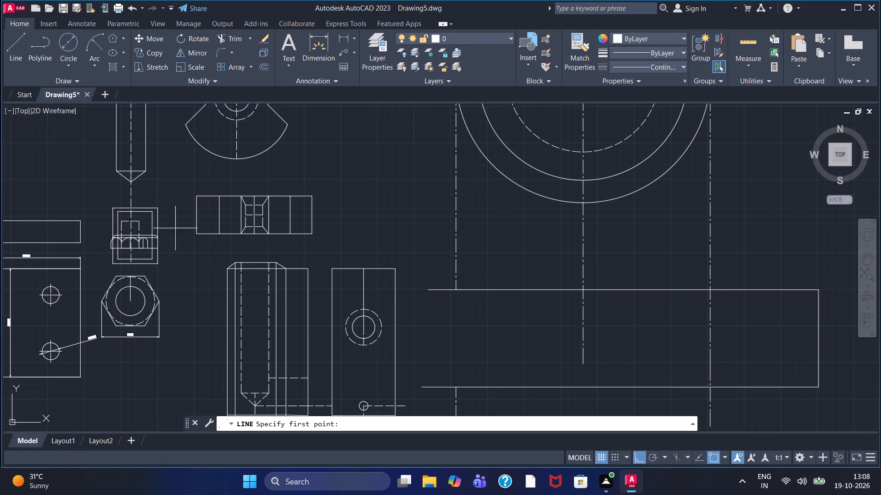
pyautogui.click(457, 291)
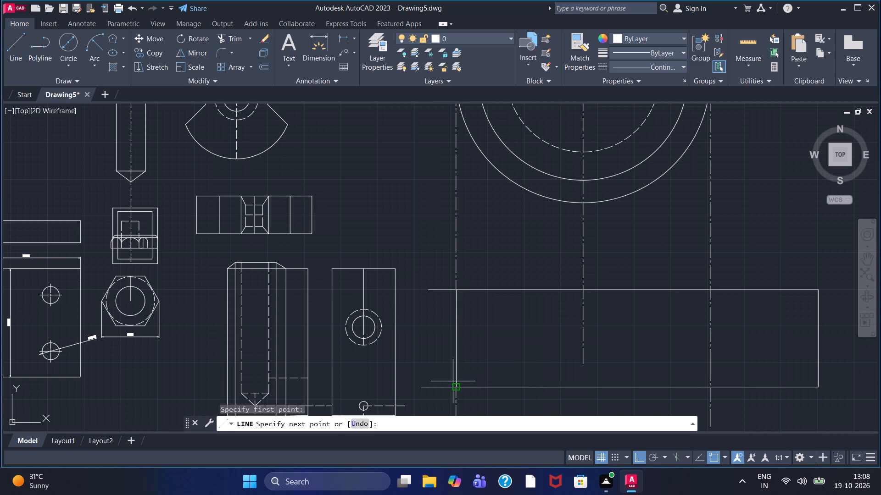
pyautogui.click(455, 386)
pyautogui.press('Escape')
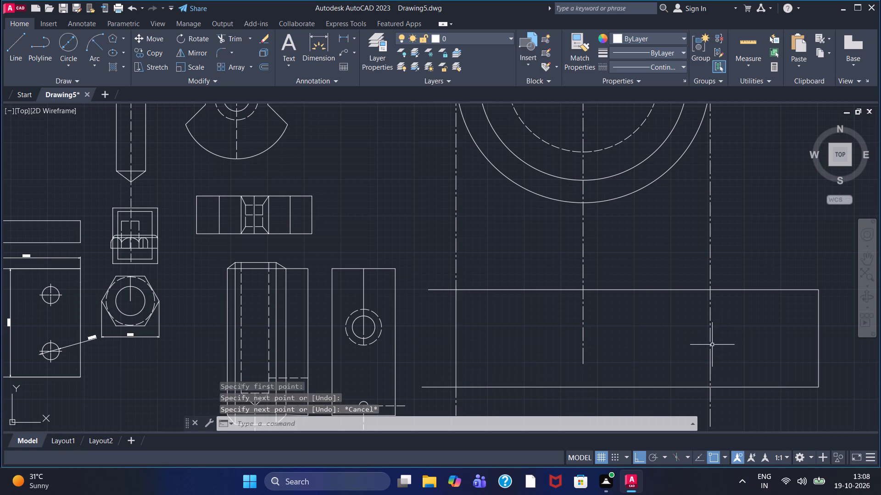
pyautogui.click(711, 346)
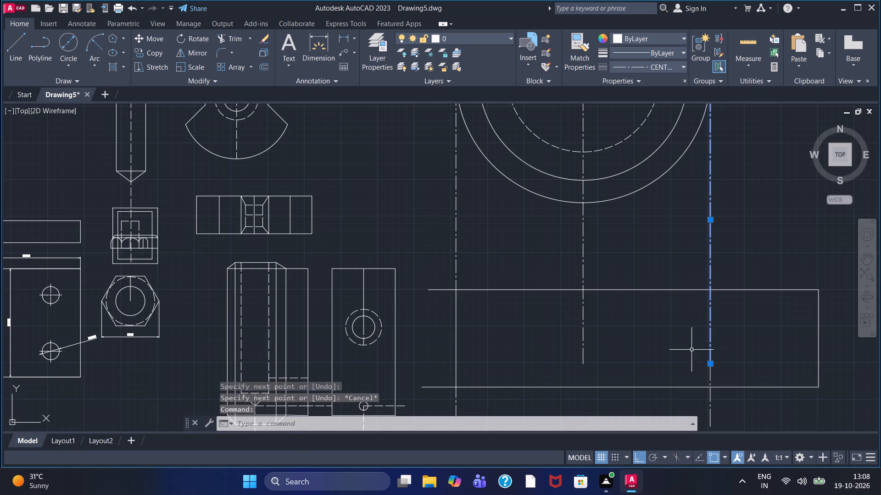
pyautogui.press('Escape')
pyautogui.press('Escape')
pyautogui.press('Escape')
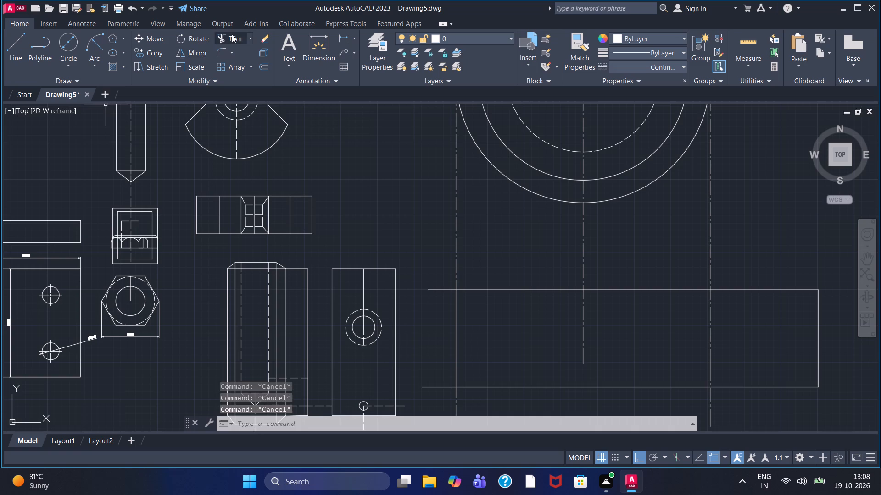
# Trim away the portions of the right projection line lying between the outline's top and bottom edges.
pyautogui.click(232, 34)
pyautogui.moveTo(687, 339); pyautogui.dragTo(737, 324)
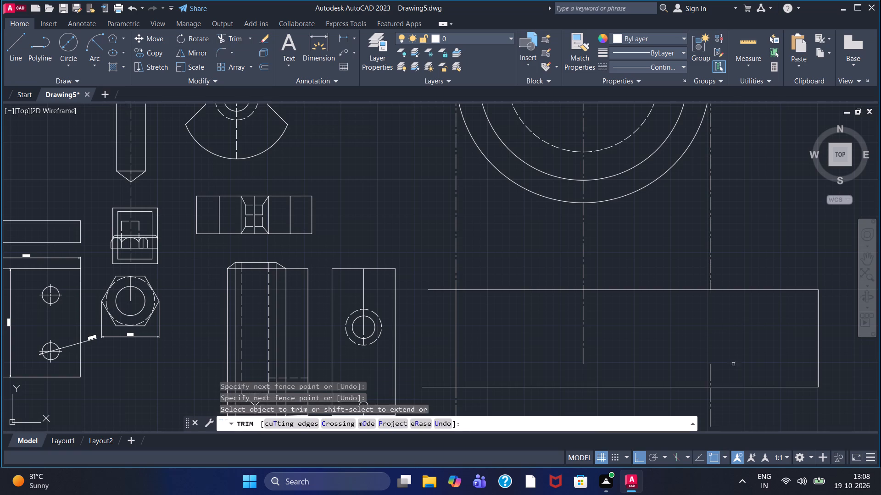
pyautogui.moveTo(732, 366); pyautogui.dragTo(699, 375)
pyautogui.press('Escape')
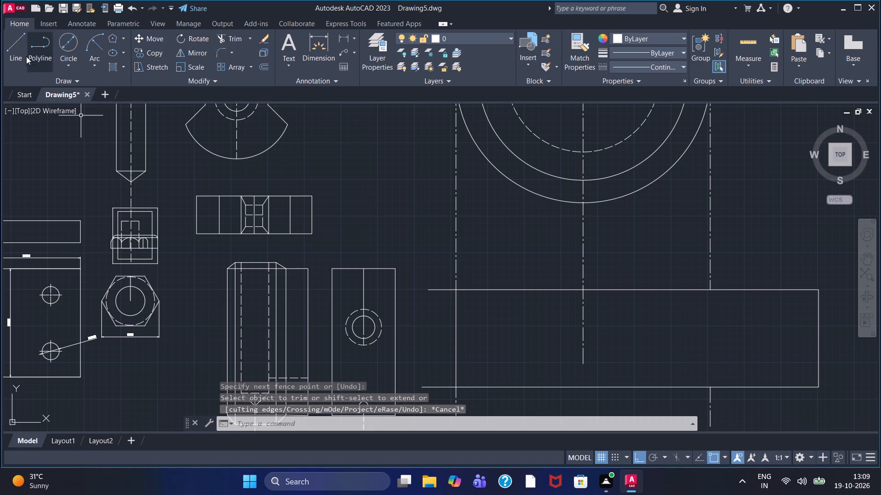
# Draw a vertical Continuous line from the outline's top edge to its bottom edge in the right projection line's gap.
pyautogui.click(25, 55)
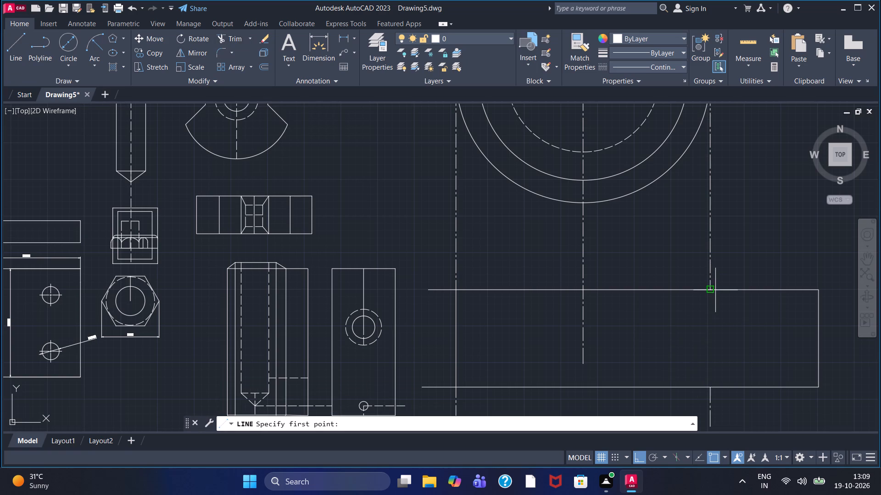
pyautogui.click(712, 291)
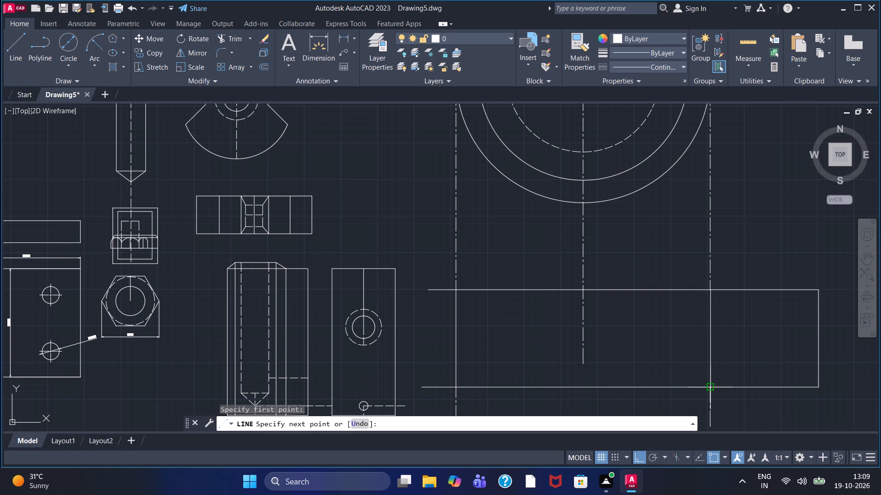
pyautogui.click(709, 385)
pyautogui.press('Escape')
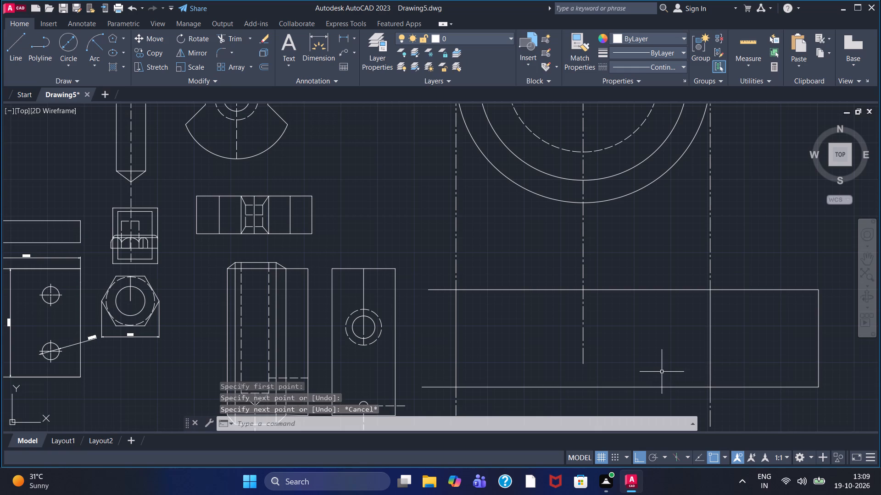
pyautogui.press('Escape')
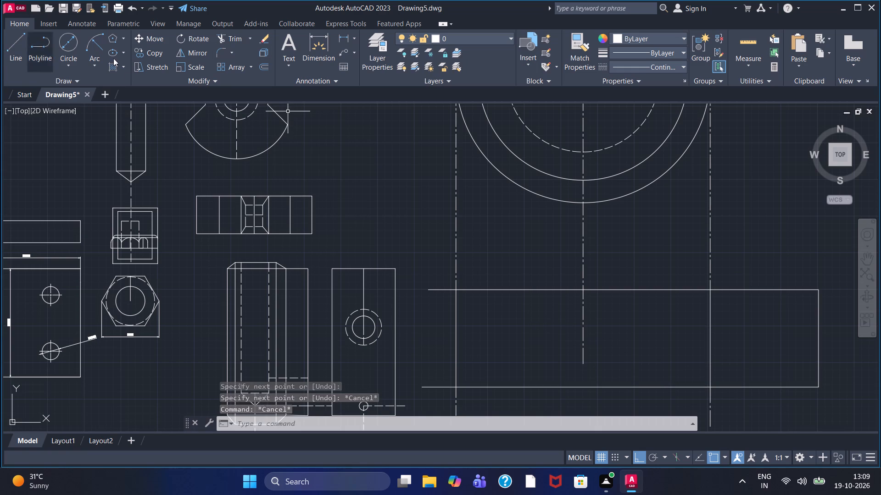
# Start the Trim command for the projected view below the circle.
pyautogui.click(233, 35)
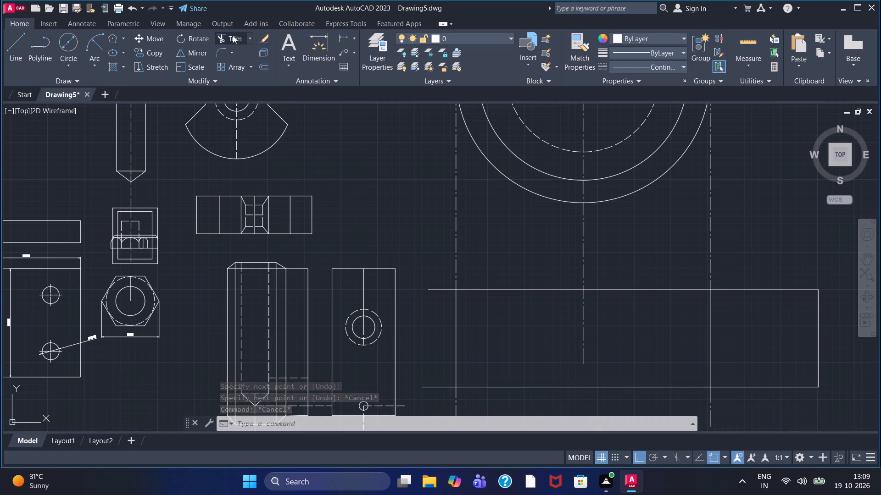
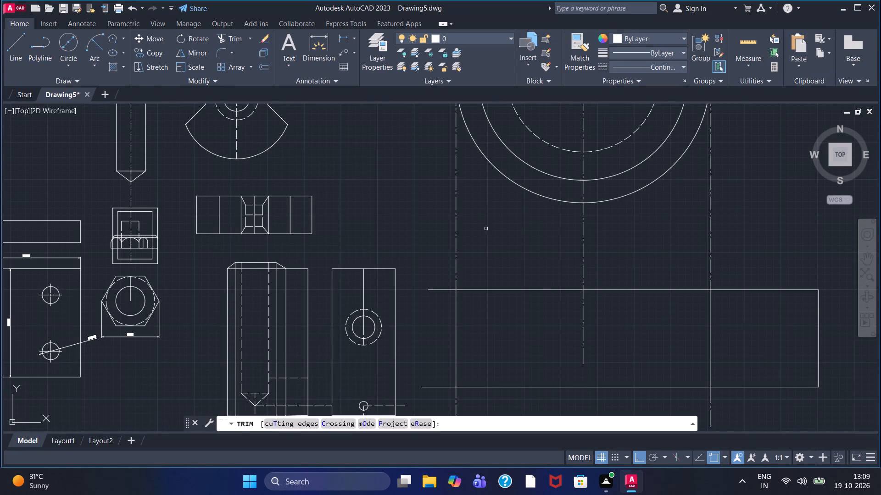
# Trim away the part of the central projection line lying below the rectangular outline's top edge.
pyautogui.moveTo(569, 331); pyautogui.dragTo(603, 323)
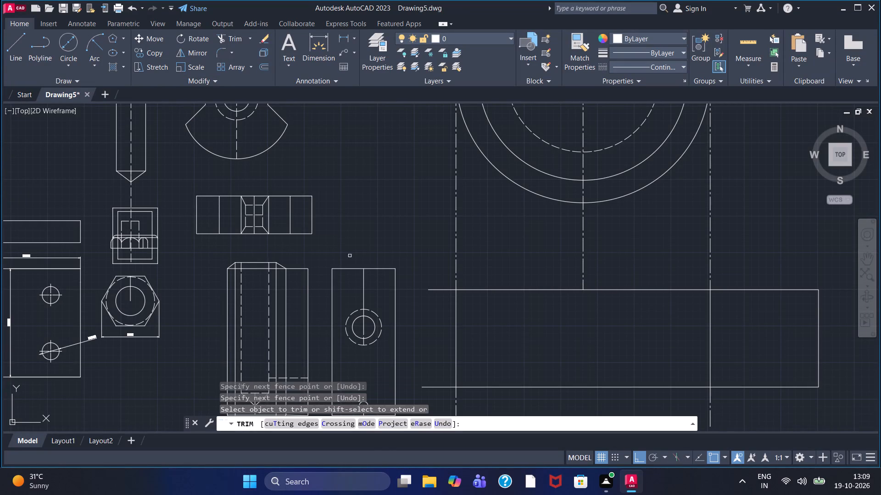
# Draw a vertical Continuous line from the central projection line's end on the outline's top edge down past its bottom edge.
pyautogui.click(19, 58)
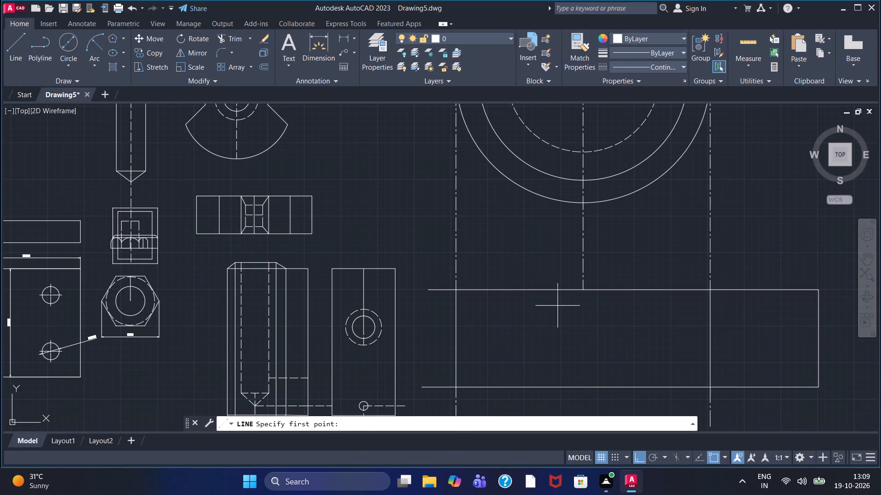
pyautogui.click(587, 287)
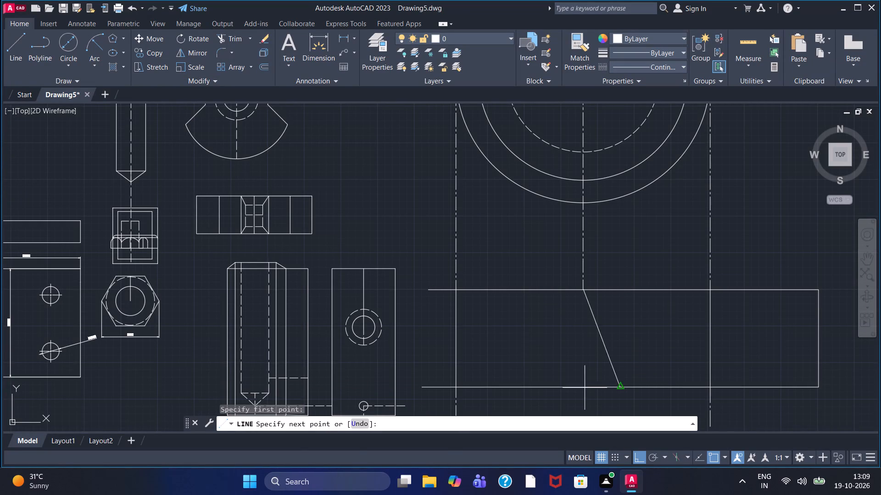
pyautogui.click(575, 408)
pyautogui.rightClick(575, 408)
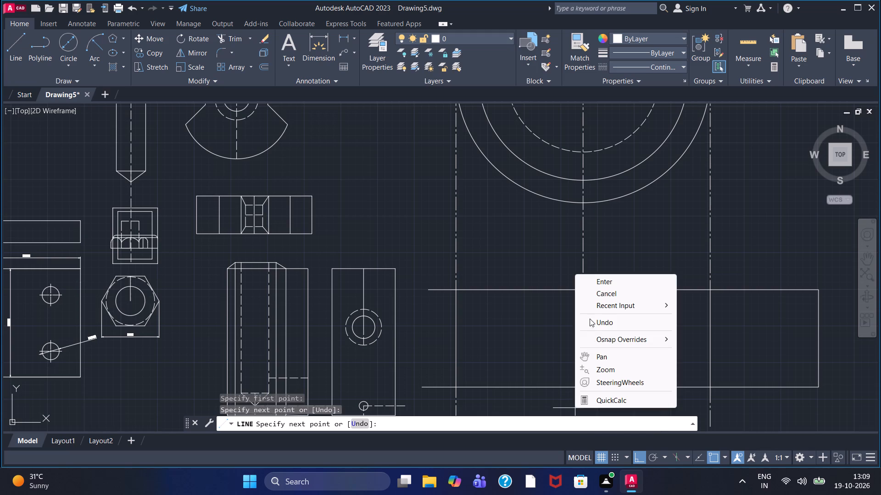
pyautogui.click(599, 282)
# Trim the ends of the three vertical lines that extend below the outline's bottom edge.
pyautogui.moveTo(619, 318); pyautogui.dragTo(620, 231, button='middle')
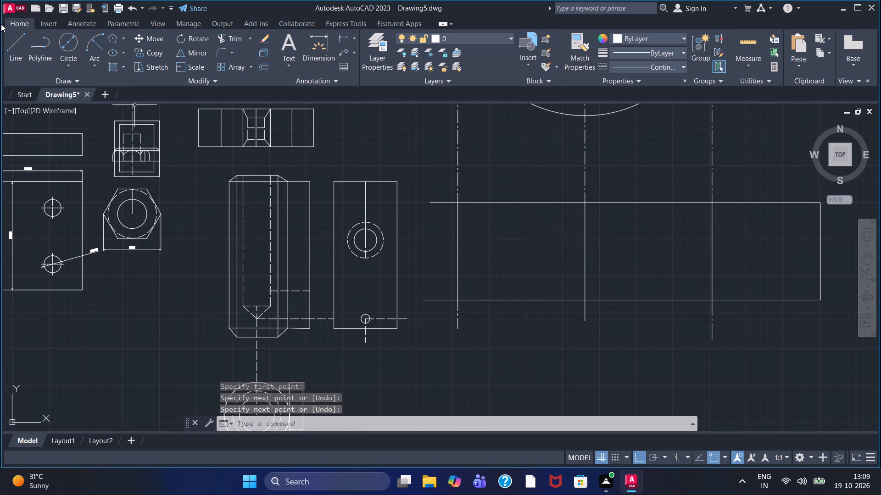
pyautogui.click(226, 34)
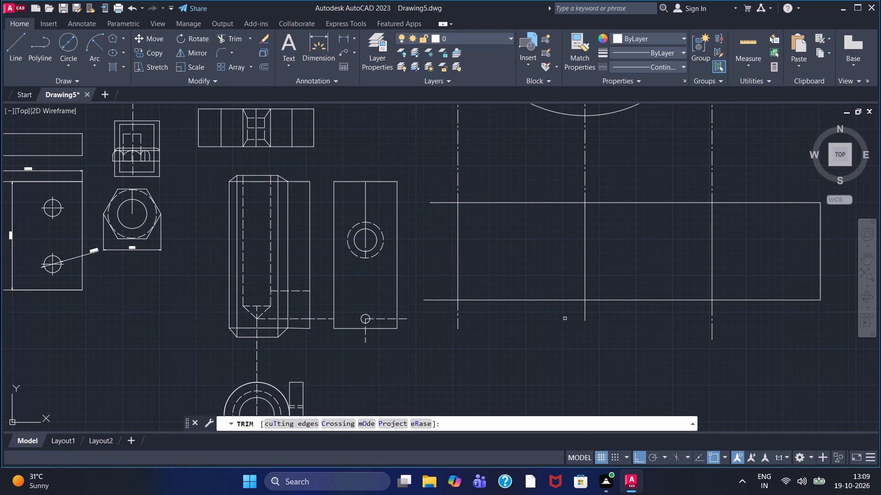
pyautogui.moveTo(567, 314); pyautogui.dragTo(594, 307)
pyautogui.moveTo(693, 316); pyautogui.dragTo(717, 313)
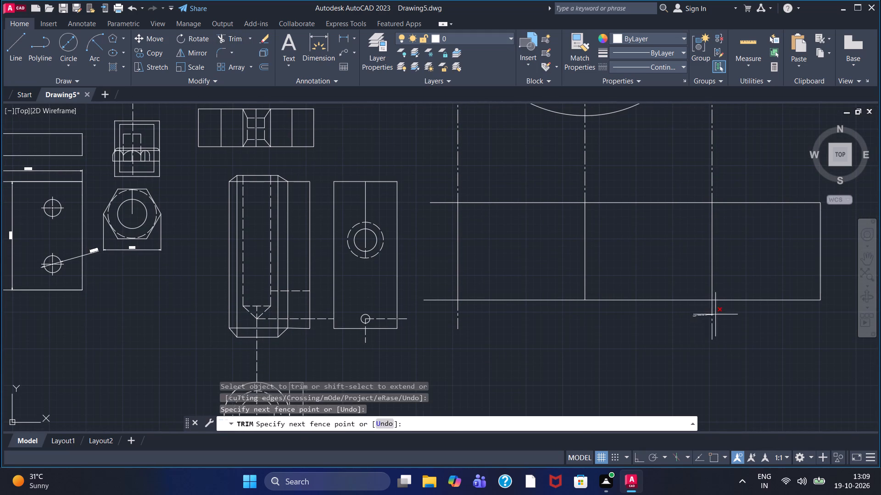
pyautogui.moveTo(717, 313); pyautogui.dragTo(724, 313)
pyautogui.moveTo(440, 326); pyautogui.dragTo(471, 319)
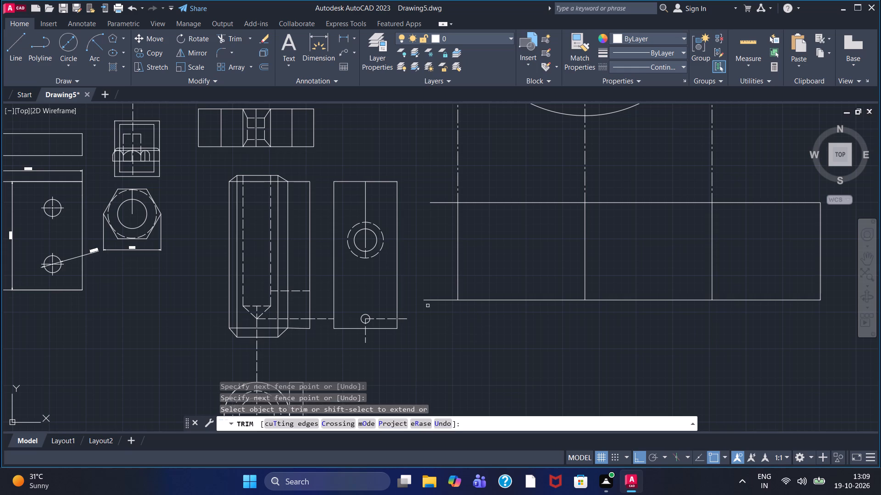
# Trim the ends of the outline's top and bottom edges that extend beyond the left projection line.
pyautogui.moveTo(436, 284); pyautogui.dragTo(440, 312)
pyautogui.moveTo(435, 178); pyautogui.dragTo(441, 213)
# Draw two connected horizontal lines 10 units apart across the rectangle just below its top edge, overshooting both sides.
pyautogui.click(11, 49)
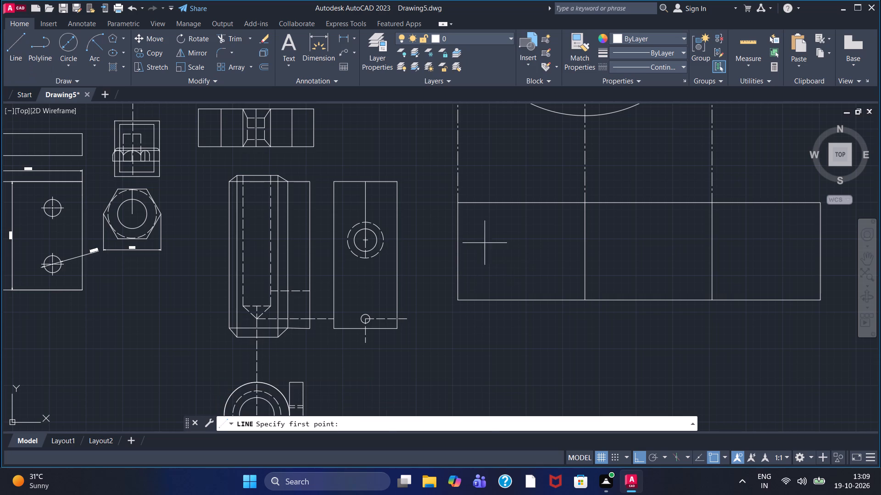
pyautogui.click(451, 212)
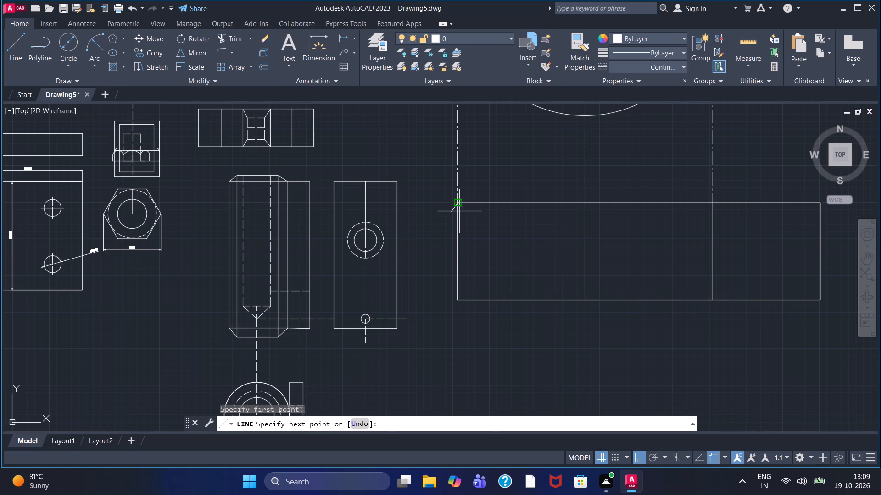
pyautogui.click(836, 213)
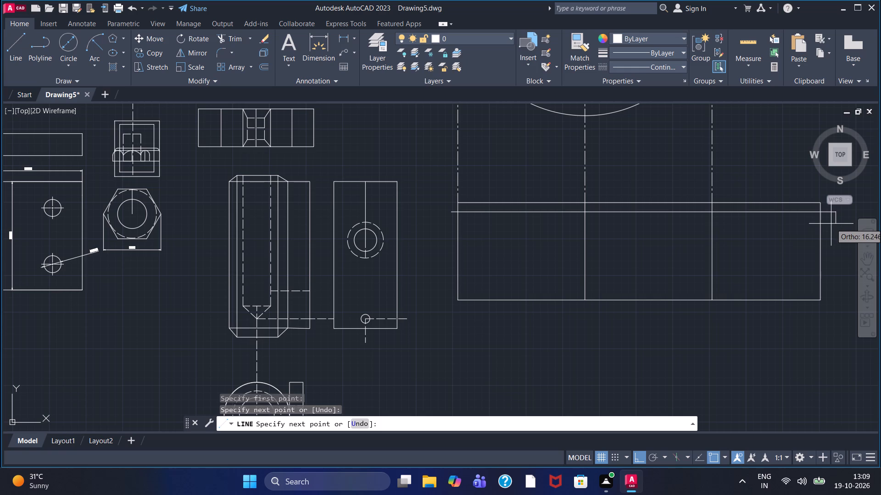
pyautogui.write('10')
pyautogui.press('Return')
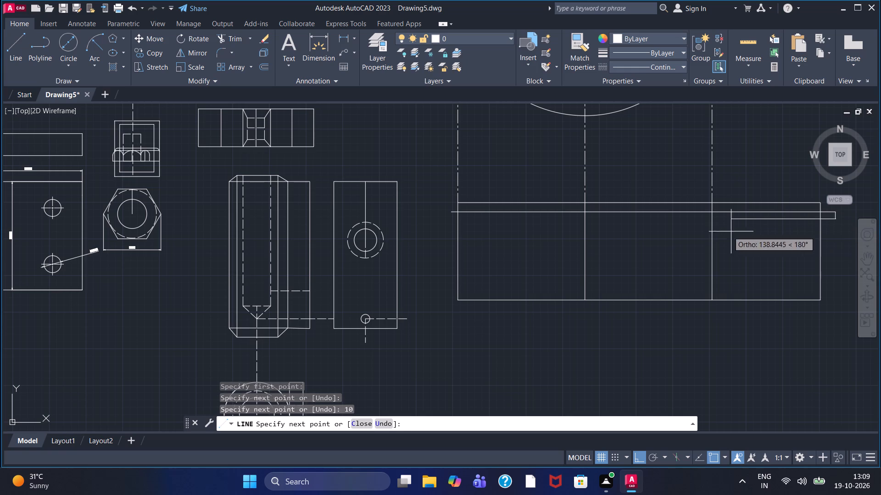
pyautogui.click(441, 237)
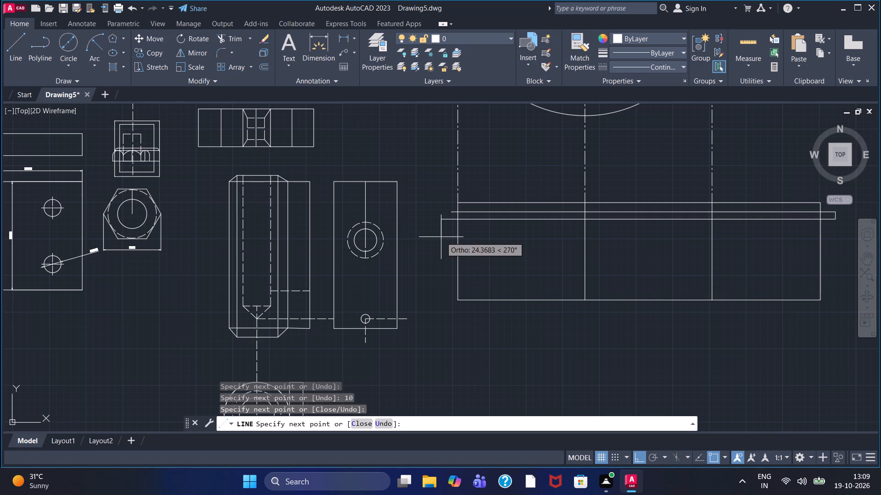
pyautogui.rightClick(441, 237)
pyautogui.click(451, 239)
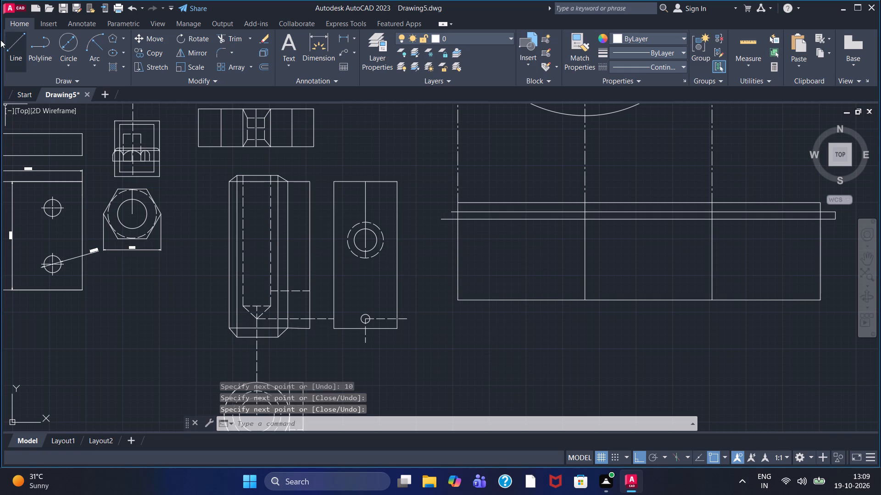
# Draw two connected horizontal lines 10 units apart across the rectangle just above its bottom edge, the first about 530 units long.
pyautogui.click(6, 44)
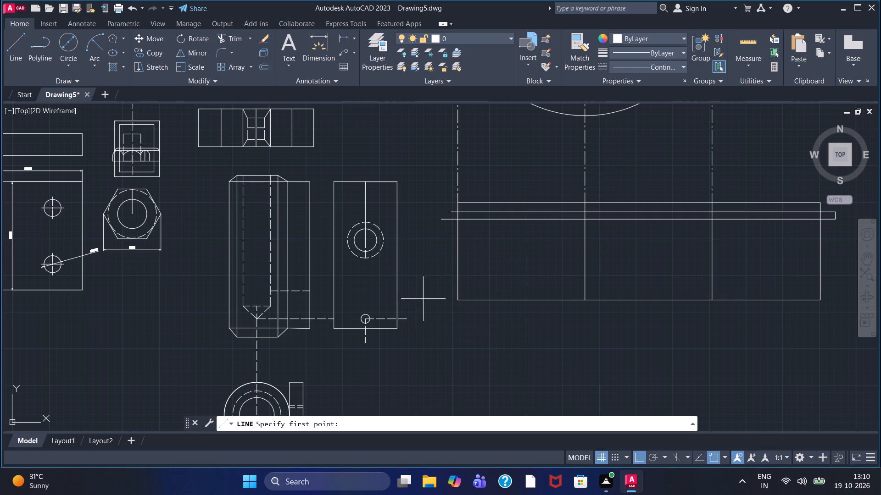
pyautogui.click(440, 294)
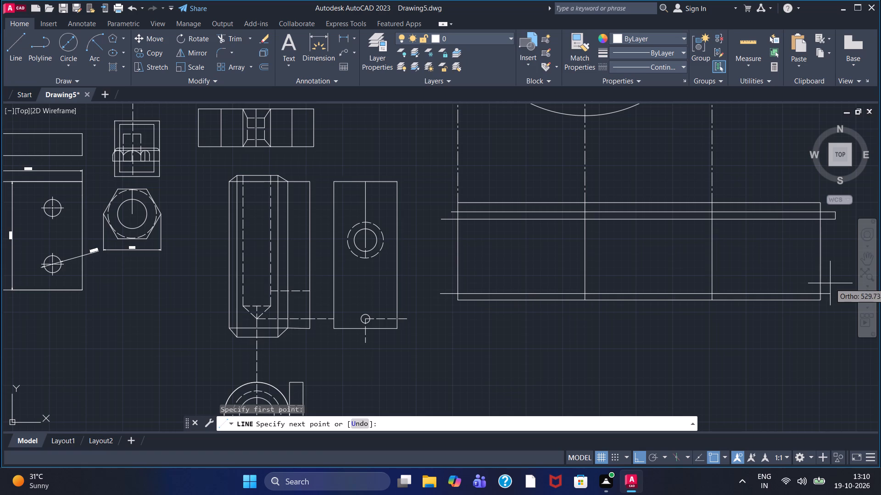
pyautogui.click(830, 283)
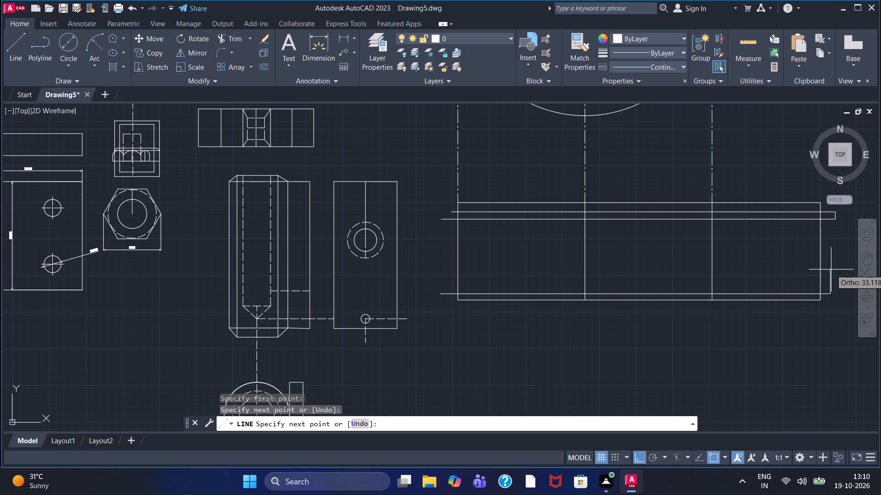
pyautogui.write('10')
pyautogui.press('Return')
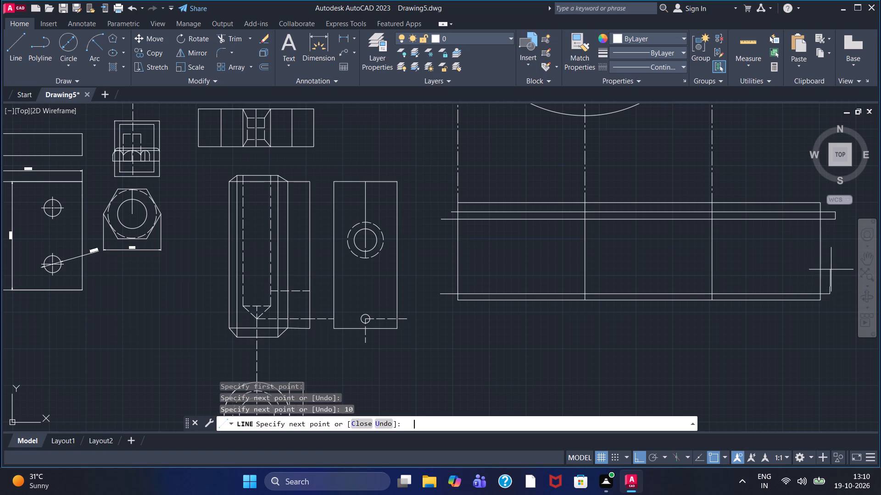
pyautogui.click(429, 284)
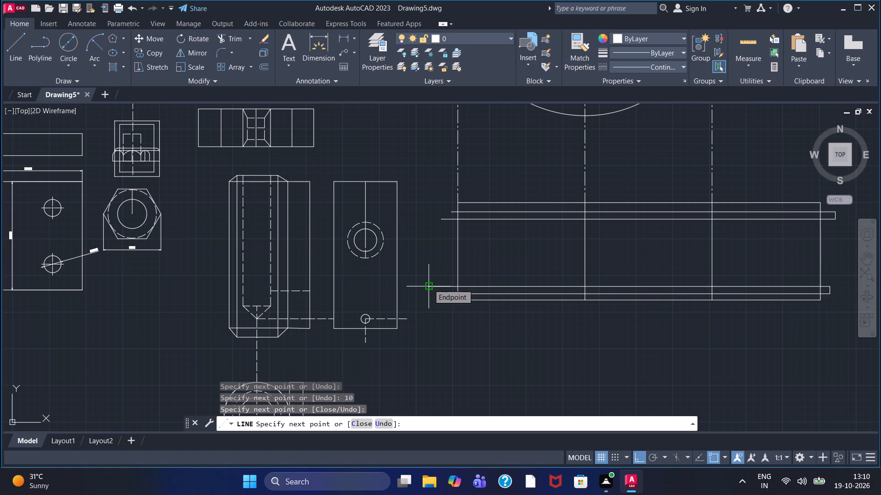
pyautogui.press('Escape')
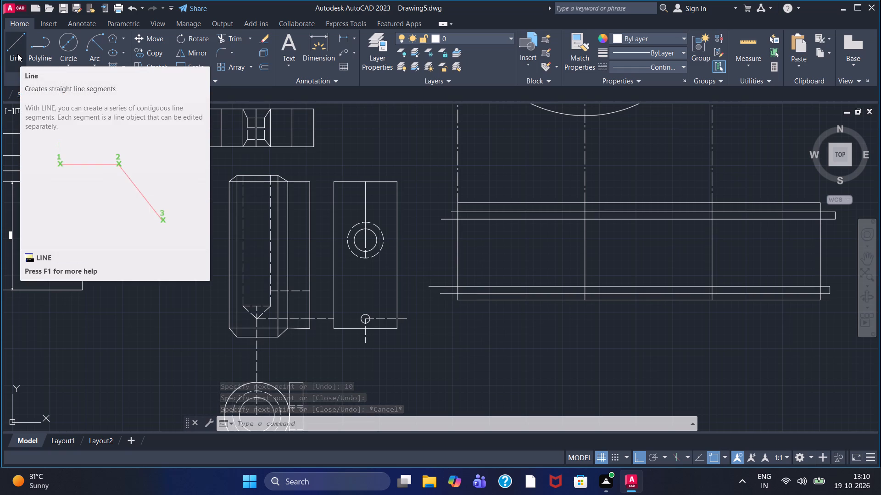
# With linetype ACAD_ISO02W100, draw a vertical line from the dashed circle's left quadrant down past the rectangle's bottom edge.
pyautogui.scroll(-1, 521, 165)
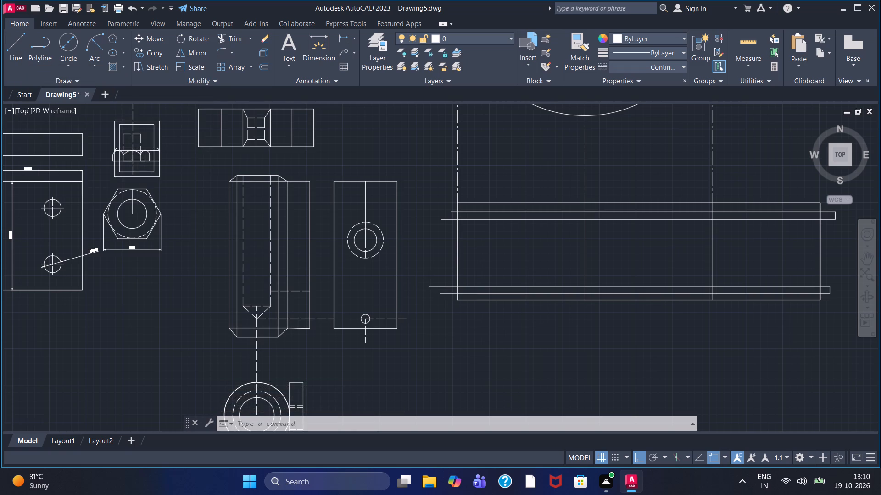
pyautogui.moveTo(521, 165); pyautogui.dragTo(513, 236, button='middle')
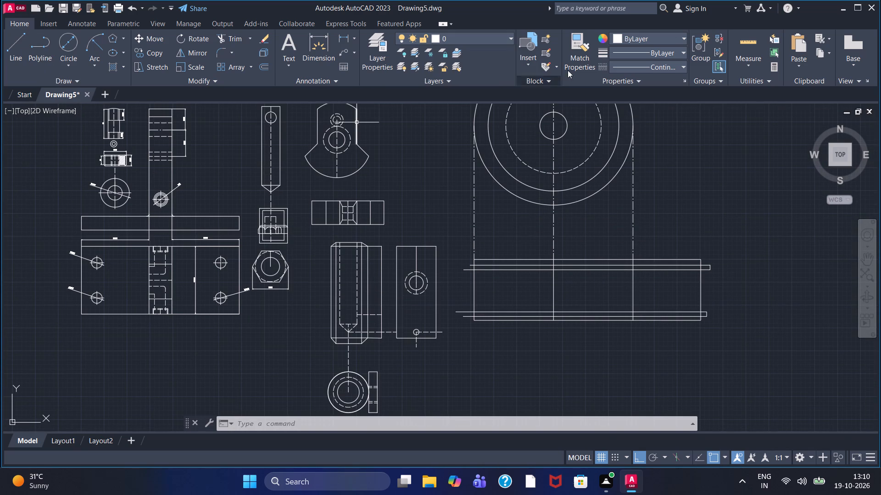
pyautogui.click(640, 70)
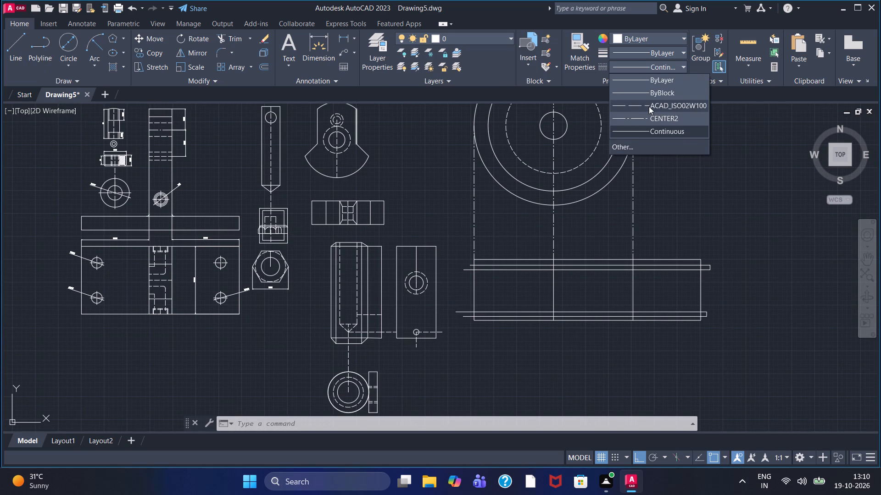
pyautogui.click(649, 106)
pyautogui.click(14, 53)
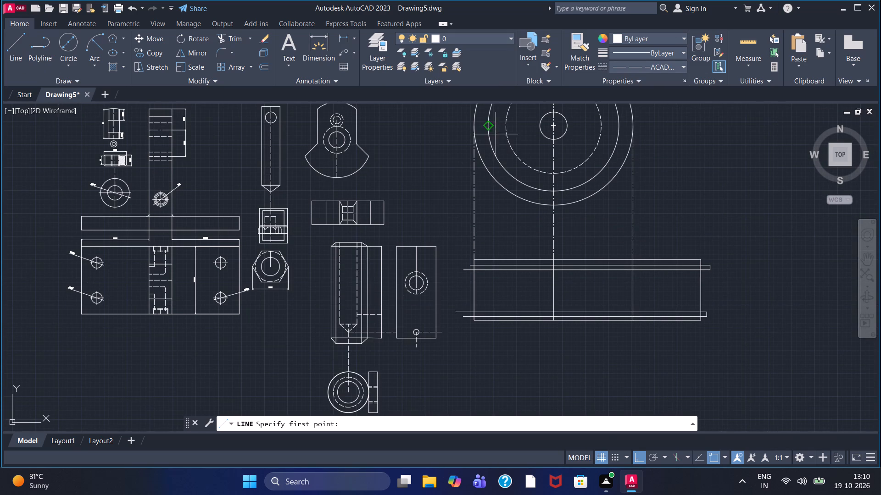
pyautogui.click(501, 127)
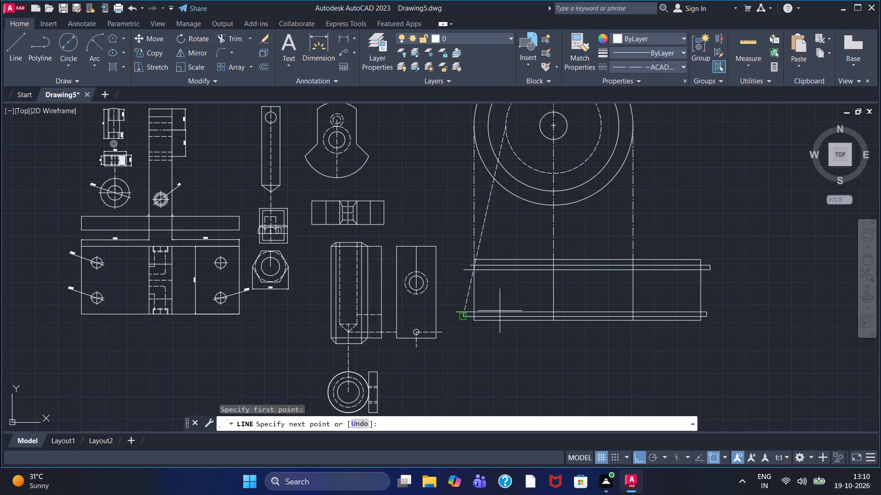
pyautogui.click(499, 335)
pyautogui.press('Escape')
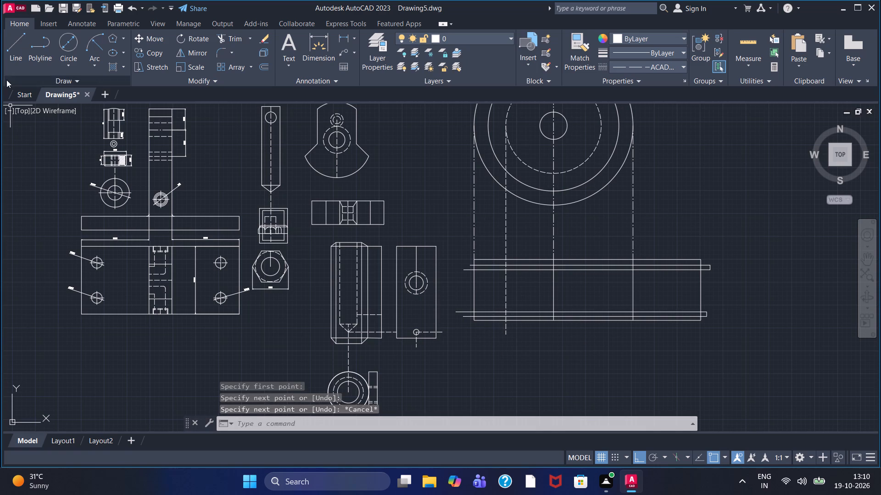
# Draw a vertical dashed line from the dashed circle's right quadrant down past the rectangle's bottom edge.
pyautogui.click(18, 58)
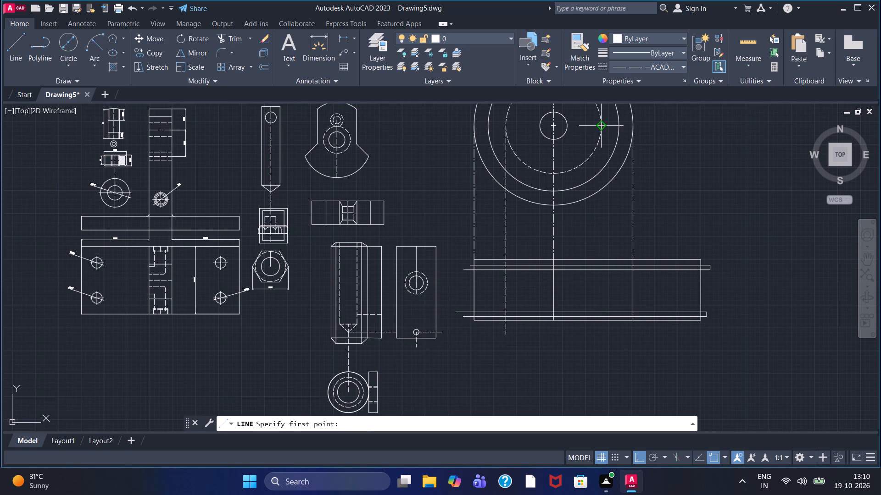
pyautogui.click(598, 128)
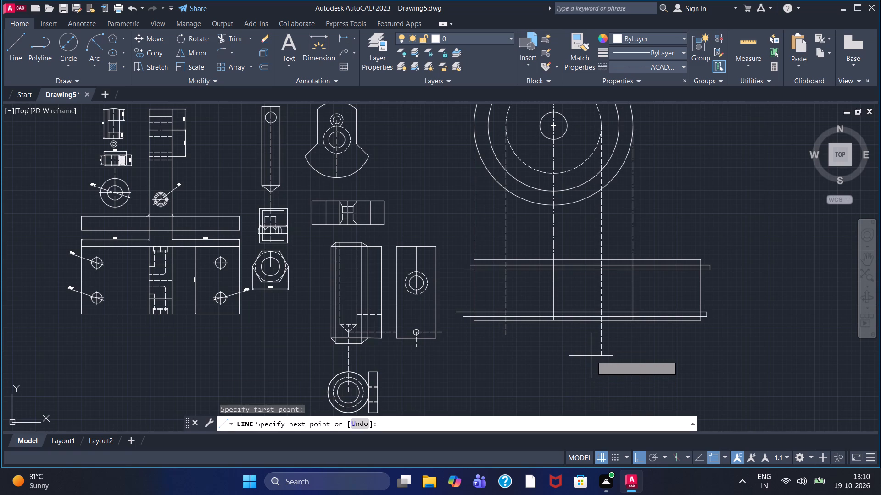
pyautogui.click(591, 356)
pyautogui.press('Escape')
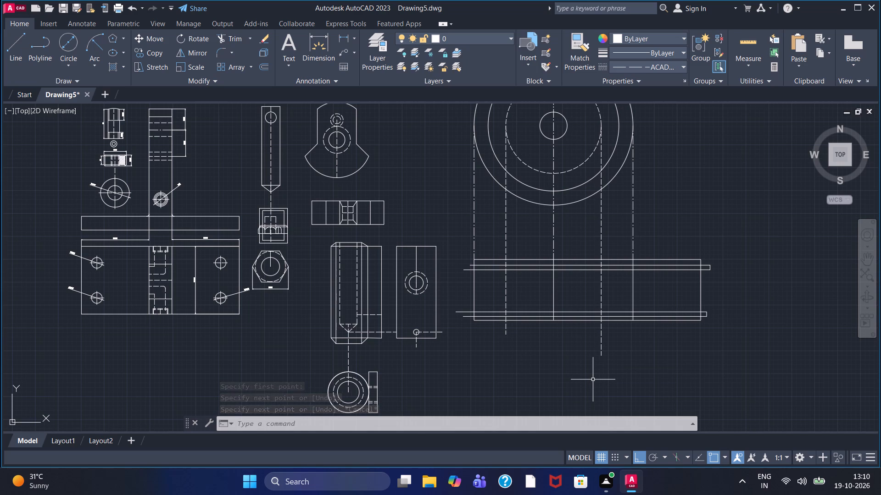
# Draw a horizontal dashed line from the midpoint of the rectangle's left edge to the outer circle's right projection line.
pyautogui.scroll(1, 568, 323)
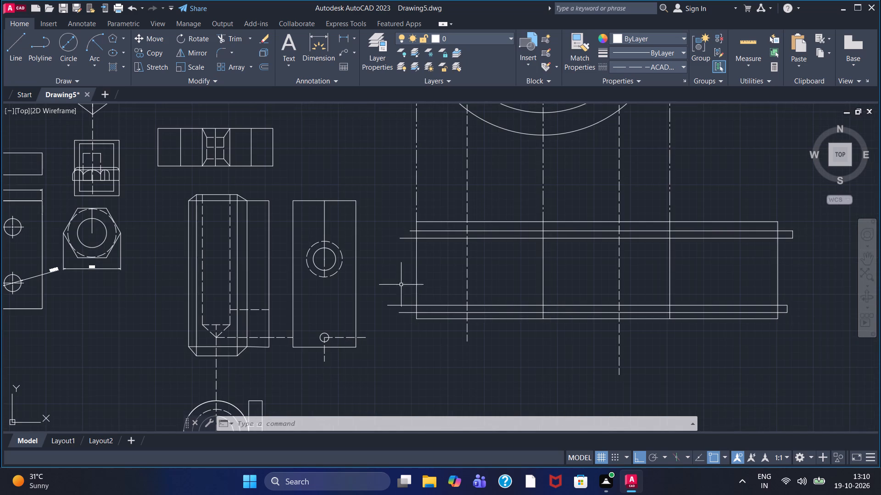
pyautogui.click(16, 49)
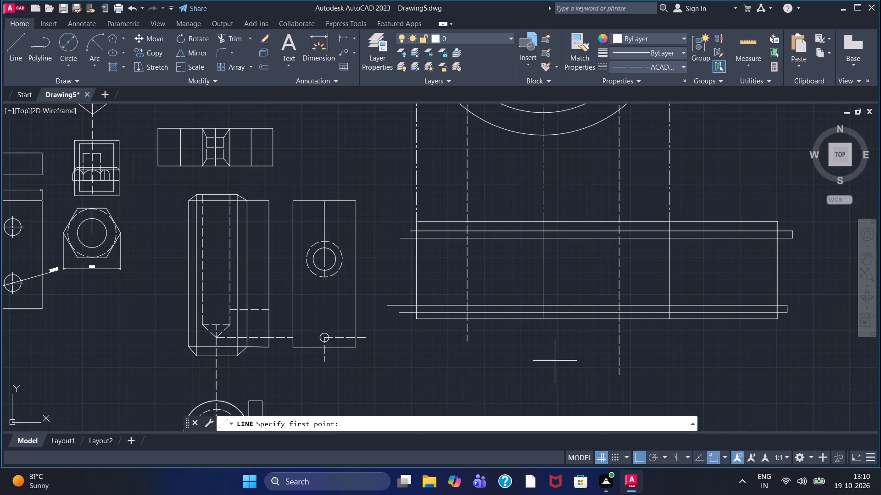
pyautogui.doubleClick(418, 271)
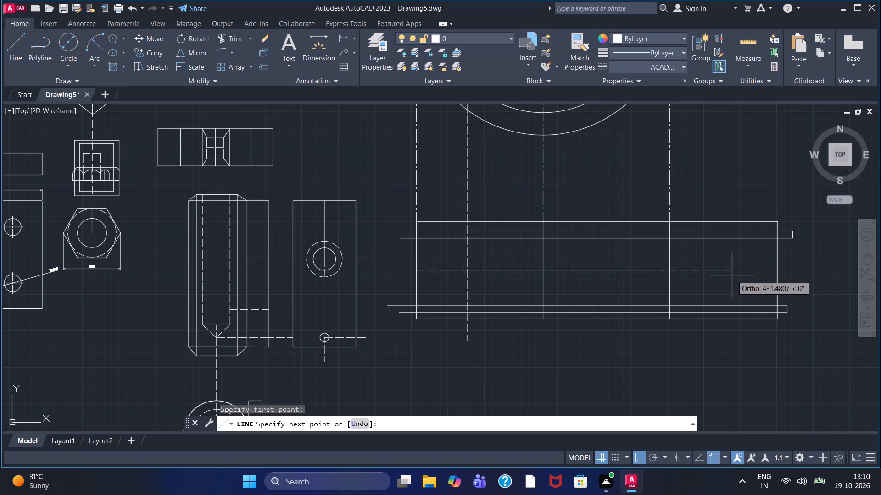
pyautogui.click(670, 277)
pyautogui.press('Escape')
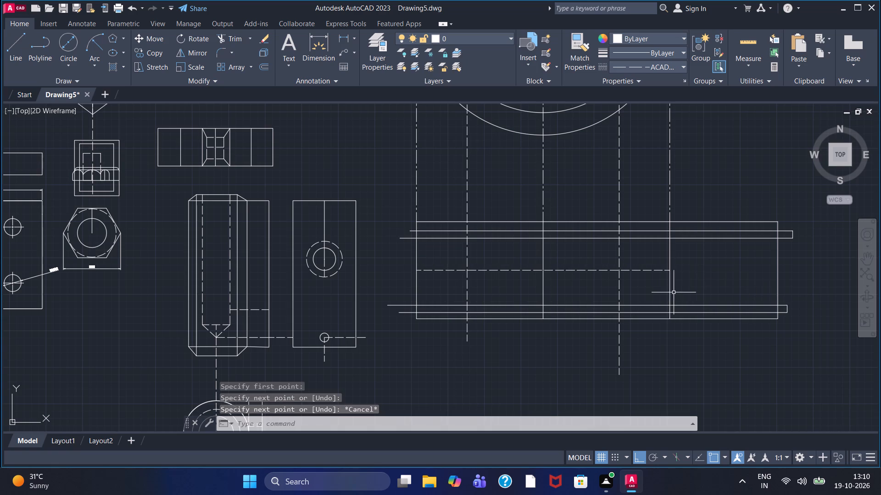
# Trim away the rectangle edges, groove lines and leftover end segments extending beyond the outer circle's right projection line.
pyautogui.click(220, 42)
pyautogui.moveTo(707, 178); pyautogui.dragTo(733, 363)
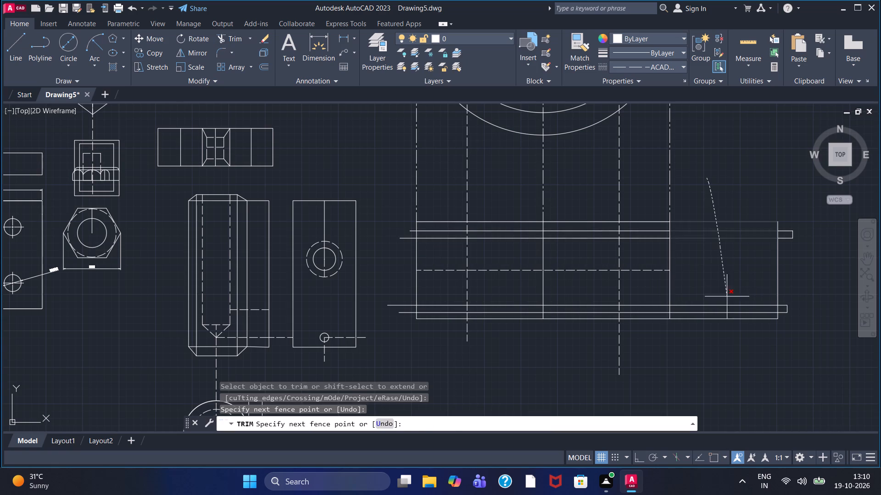
pyautogui.moveTo(733, 363); pyautogui.dragTo(735, 371)
pyautogui.moveTo(766, 247); pyautogui.dragTo(768, 245)
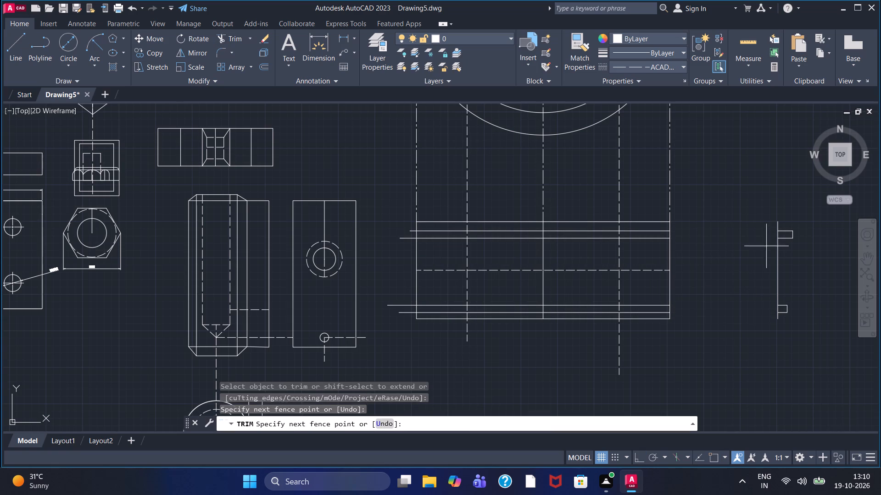
pyautogui.moveTo(768, 245); pyautogui.dragTo(778, 316)
pyautogui.moveTo(778, 316); pyautogui.dragTo(790, 294)
pyautogui.moveTo(783, 314); pyautogui.dragTo(792, 303)
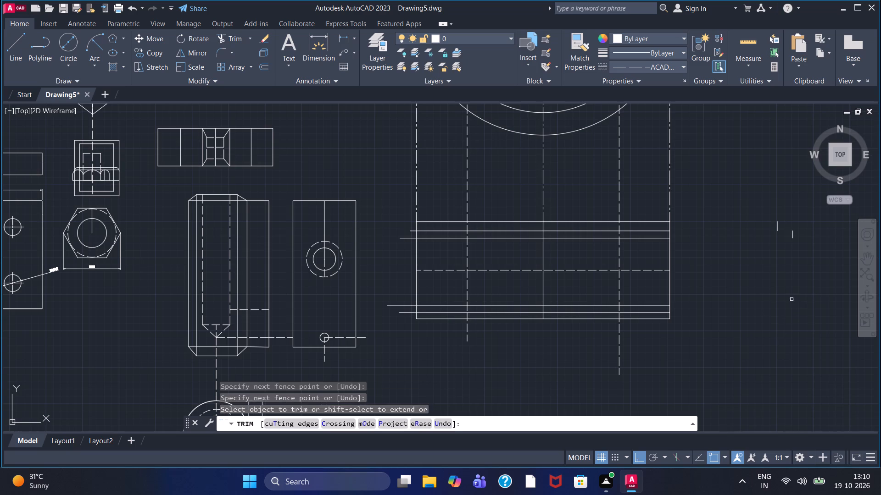
pyautogui.moveTo(770, 222); pyautogui.dragTo(802, 236)
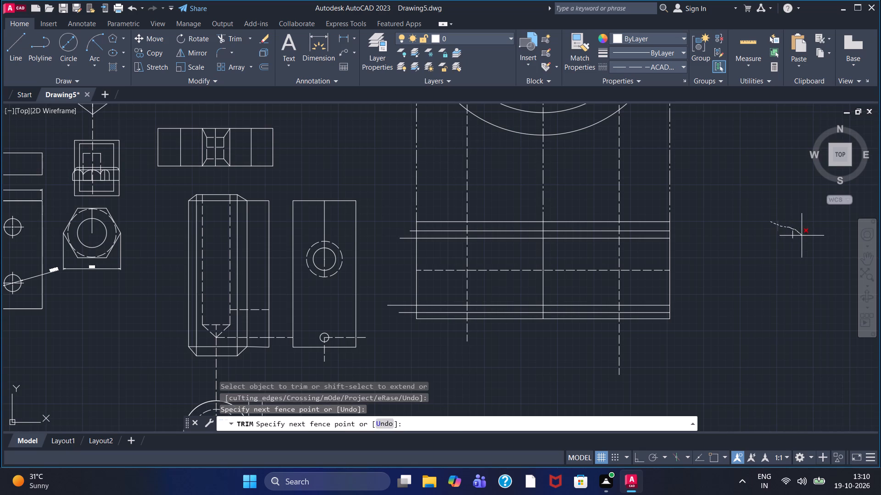
pyautogui.moveTo(802, 236); pyautogui.dragTo(787, 231)
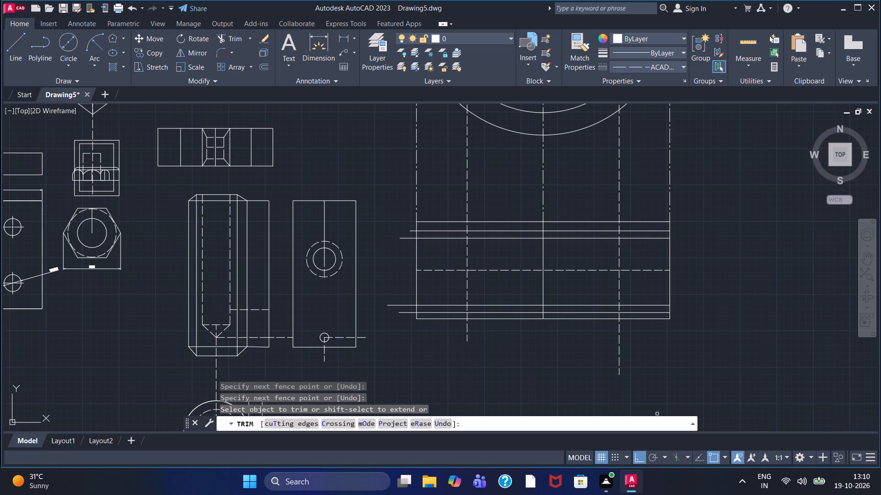
# Trim the two dashed vertical lines below the rectangle's bottom edge and the groove line ends overhanging its left edge.
pyautogui.moveTo(610, 346); pyautogui.dragTo(646, 340)
pyautogui.moveTo(453, 332); pyautogui.dragTo(499, 328)
pyautogui.scroll(2, 406, 242)
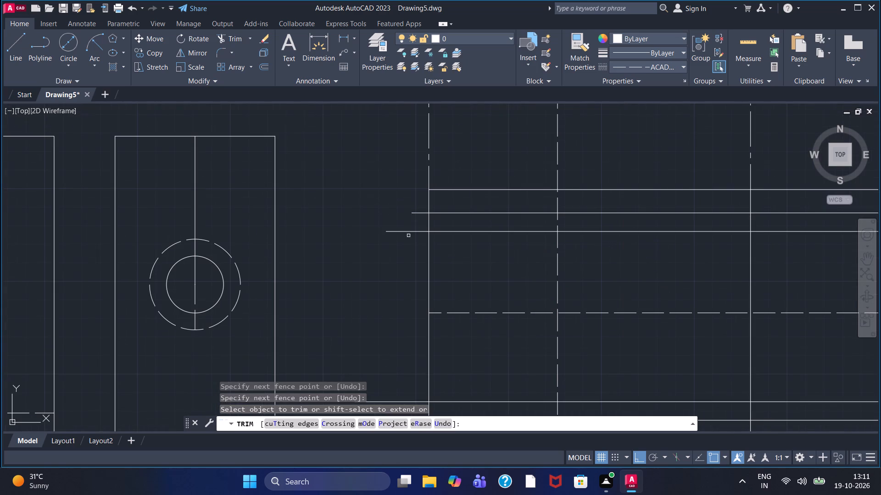
pyautogui.moveTo(419, 201); pyautogui.dragTo(411, 263)
pyautogui.moveTo(416, 299); pyautogui.dragTo(429, 194, button='middle')
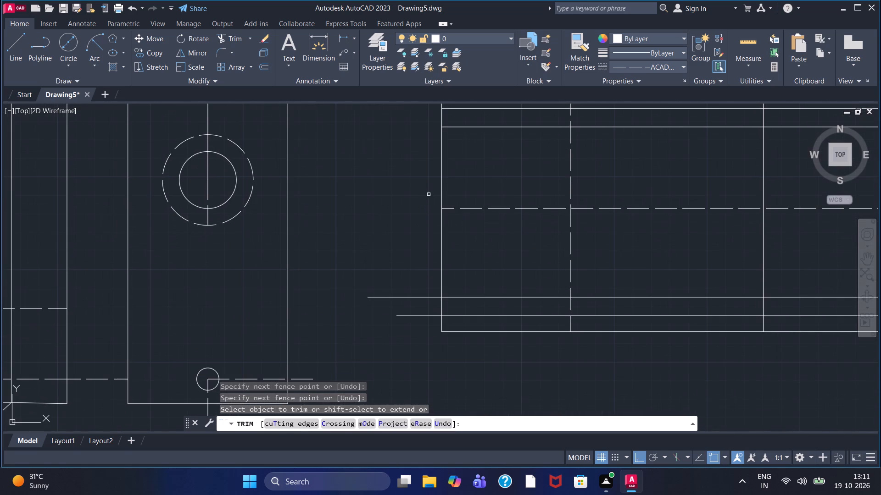
pyautogui.moveTo(422, 282); pyautogui.dragTo(423, 383)
pyautogui.scroll(-1, 438, 385)
pyautogui.scroll(-1, 587, 337)
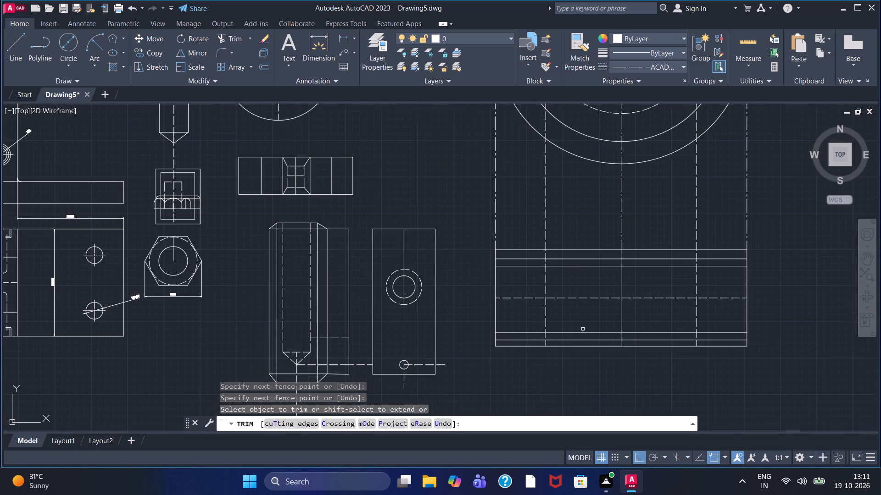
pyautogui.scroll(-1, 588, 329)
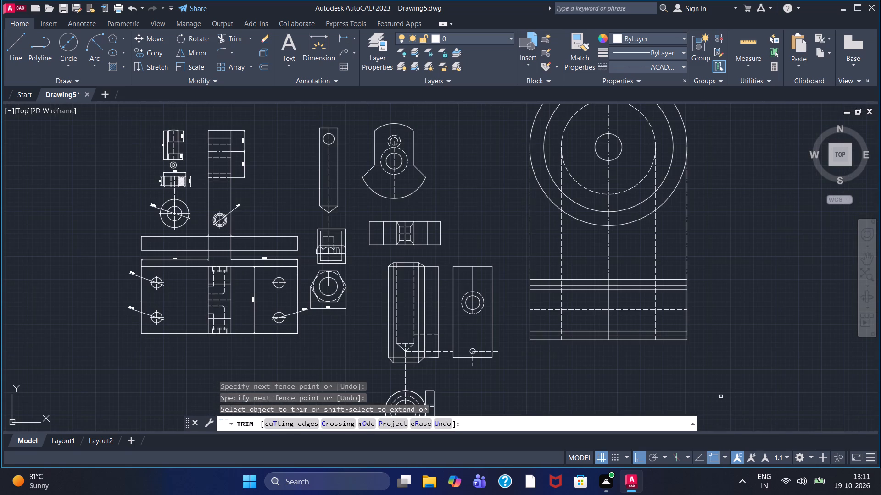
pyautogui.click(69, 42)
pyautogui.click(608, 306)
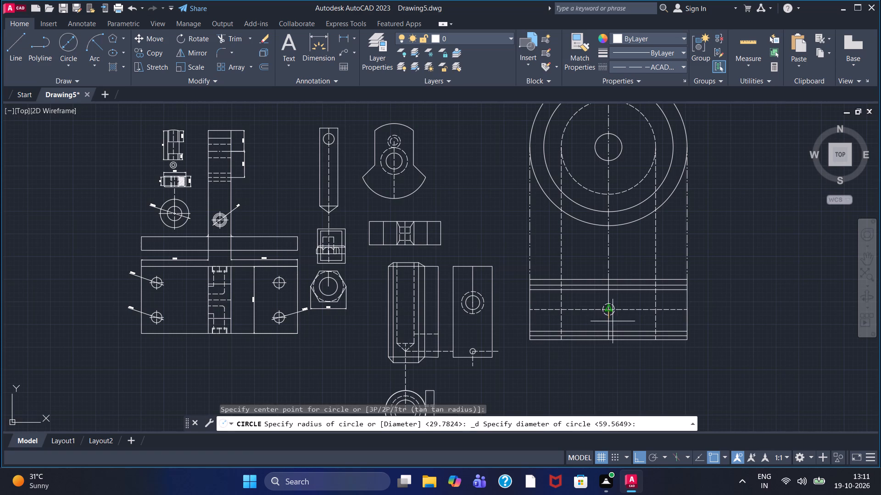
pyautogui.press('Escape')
# With linetype Continuous, draw a small circle by diameter, centred where the dashed horizontal line crosses the rectangle's vertical centreline.
pyautogui.click(654, 66)
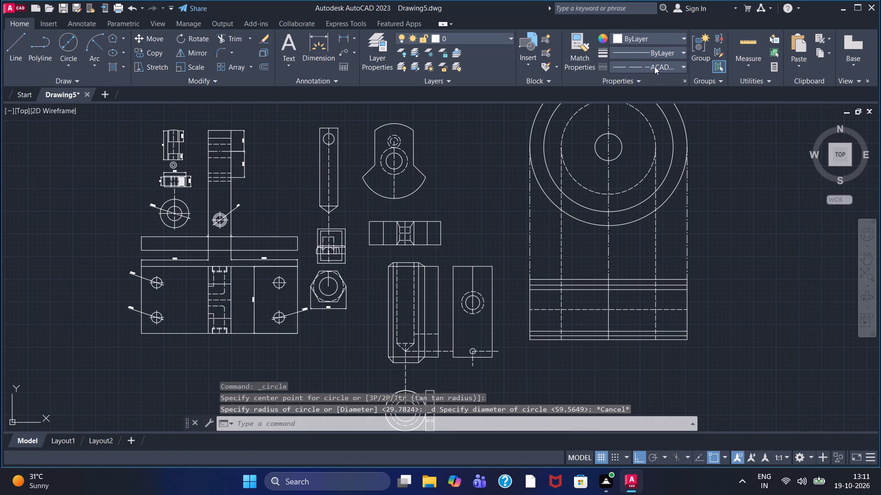
pyautogui.click(656, 135)
pyautogui.click(70, 48)
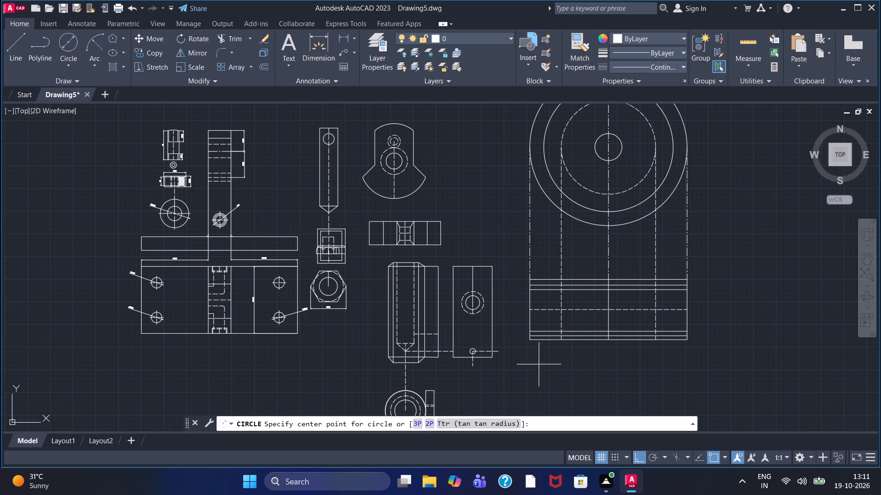
pyautogui.click(607, 309)
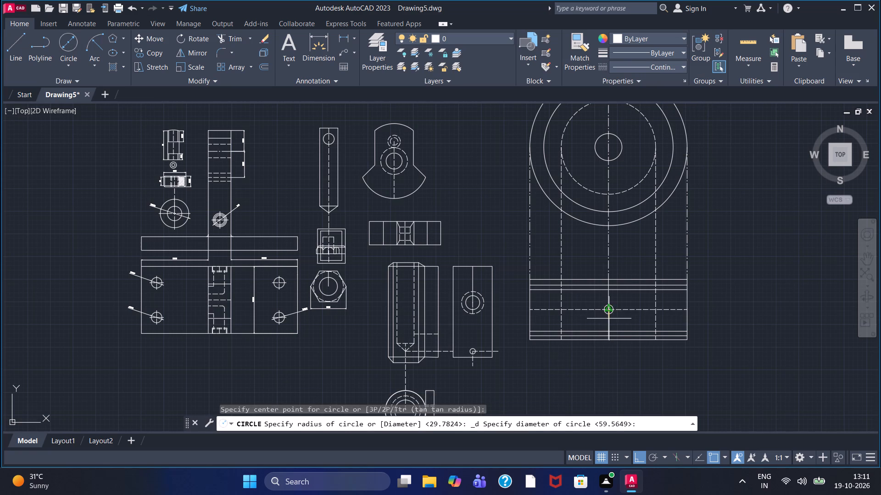
pyautogui.click(621, 327)
pyautogui.press('Escape')
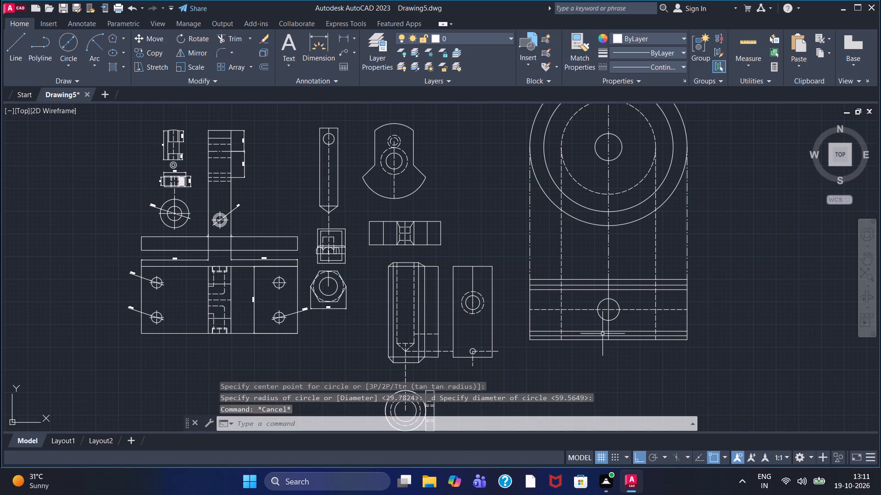
# Turn Ortho mode off to allow angled lines.
pyautogui.scroll(1, 574, 315)
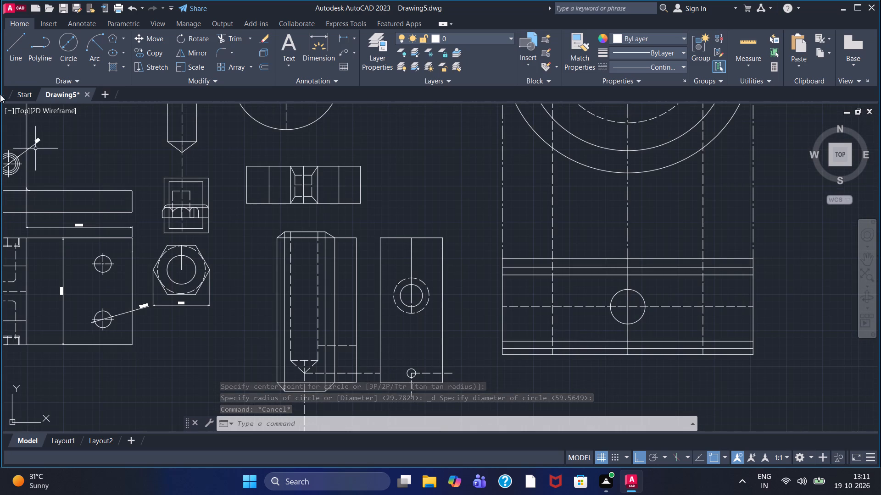
pyautogui.click(13, 52)
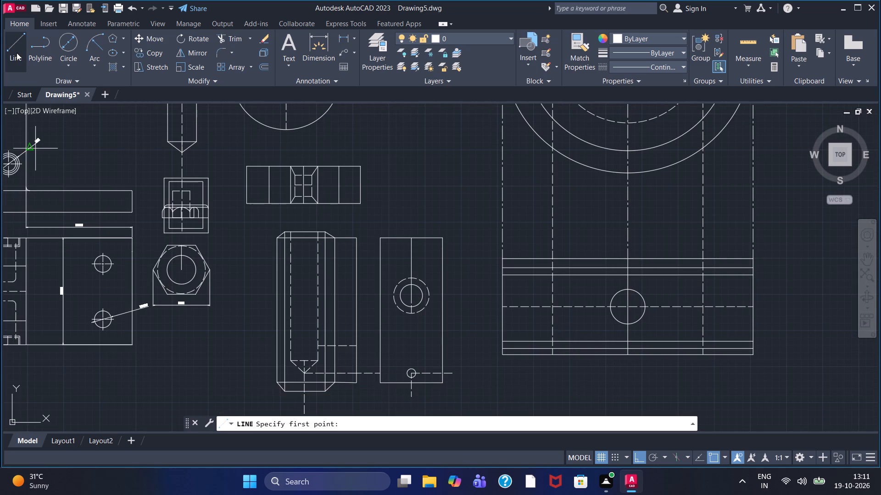
pyautogui.press('F8')
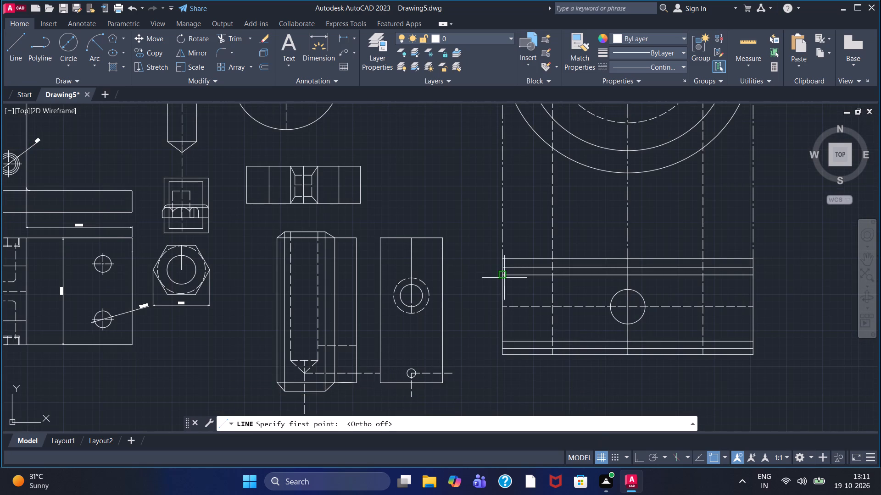
pyautogui.click(504, 278)
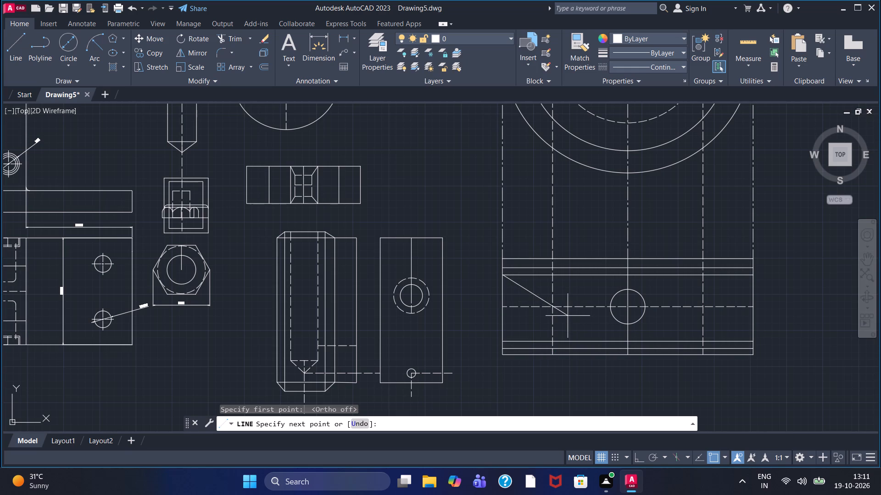
pyautogui.press('Escape')
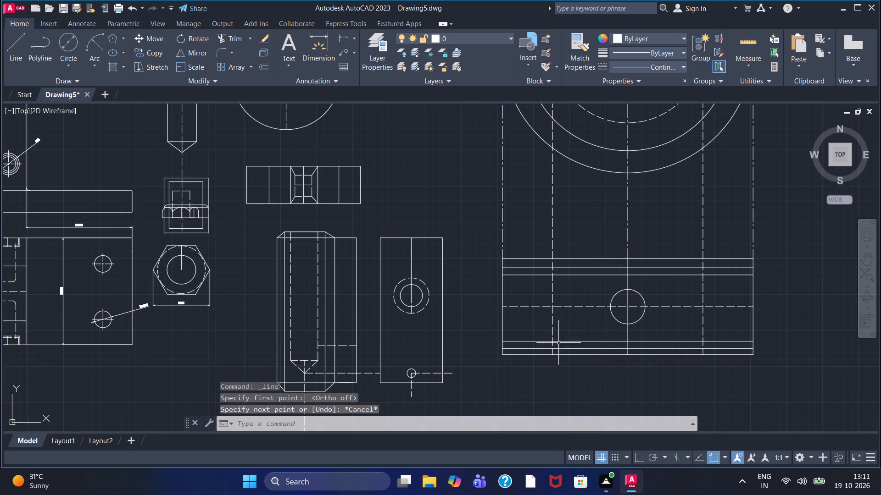
# Erase the dashed horizontal line running through the circle in the projected rectangle.
pyautogui.click(570, 307)
pyautogui.rightClick(570, 307)
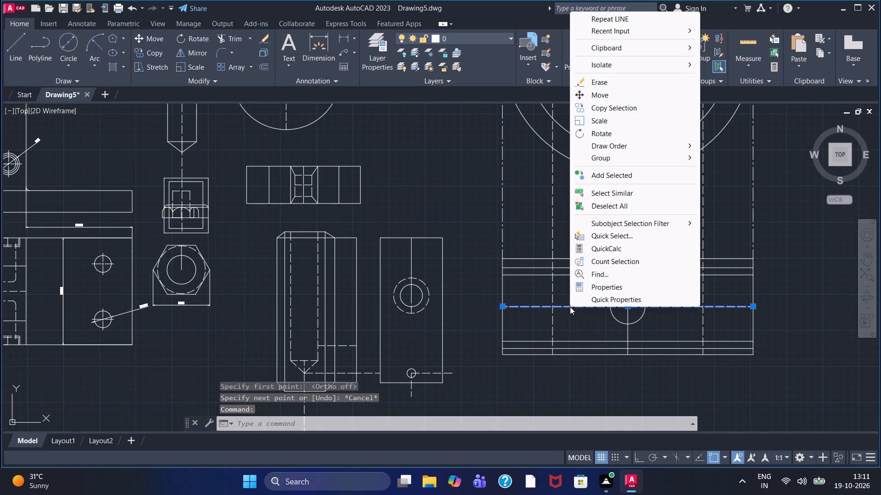
pyautogui.press('Delete')
pyautogui.click(373, 171)
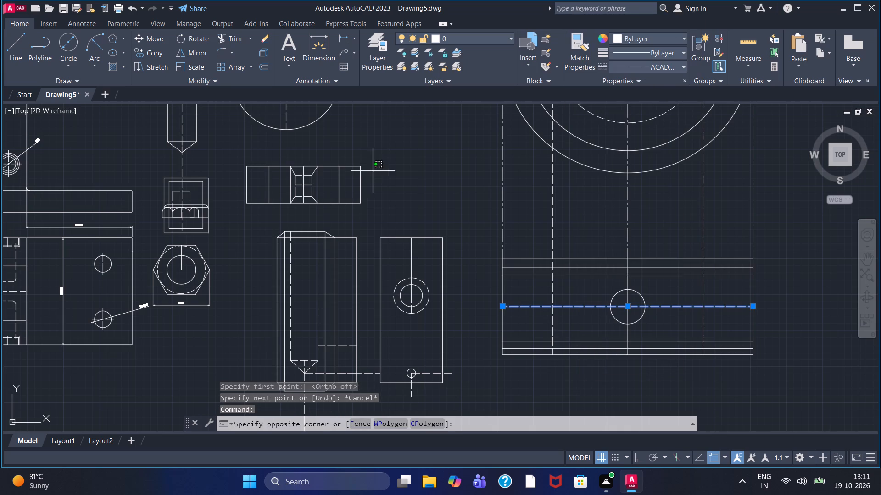
pyautogui.press('Delete')
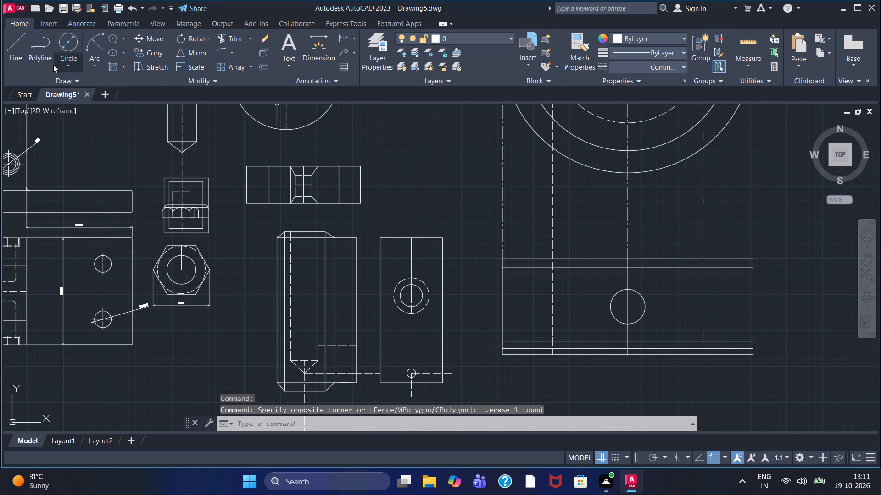
# Draw a continuous horizontal line from the midpoint of the rectangle's left edge through the circle to its right edge.
pyautogui.click(19, 49)
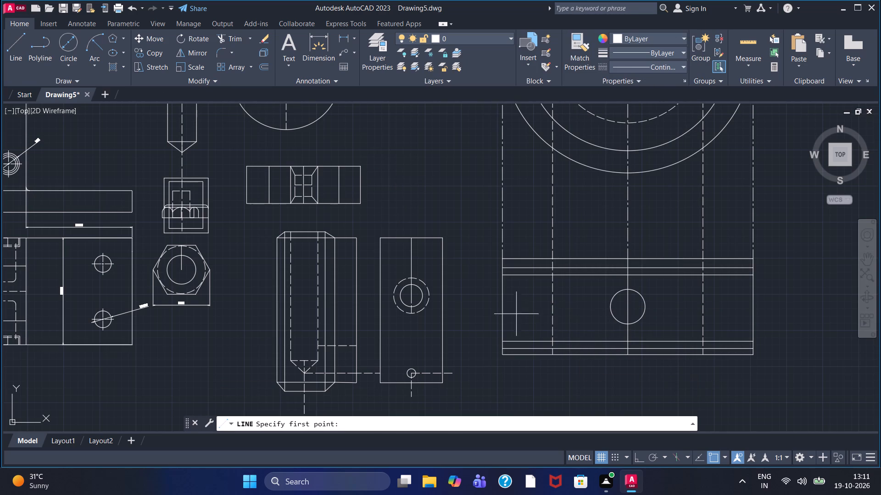
pyautogui.click(502, 308)
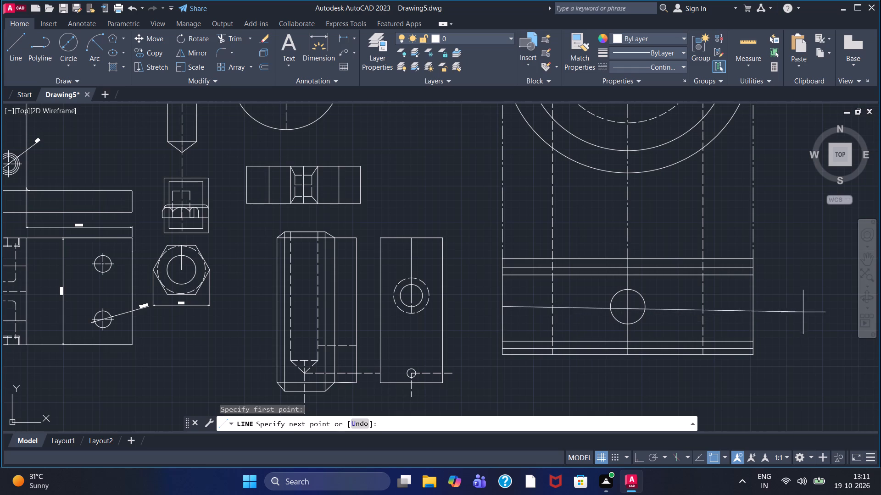
pyautogui.click(753, 308)
pyautogui.rightClick(753, 308)
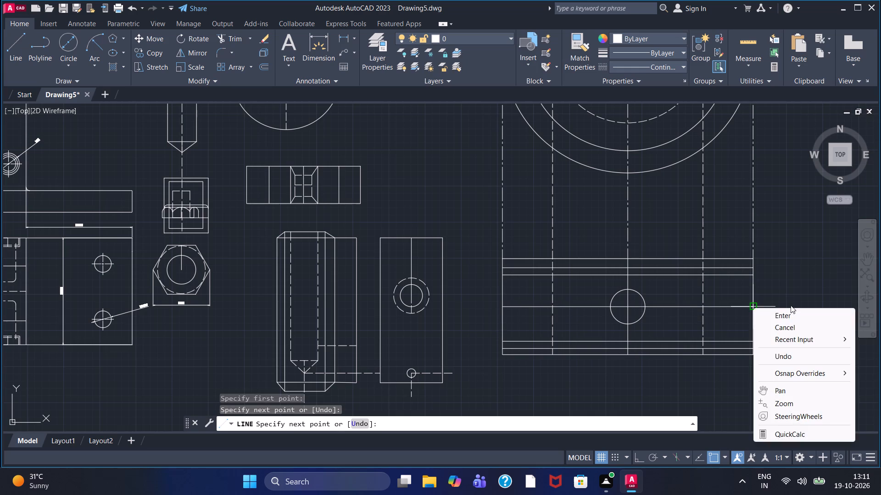
pyautogui.click(791, 313)
# Trim the left dashed vertical between the horizontal centreline and lower groove lines, and the centreline portion left of that dashed vertical.
pyautogui.scroll(1, 526, 280)
pyautogui.scroll(-1, 551, 313)
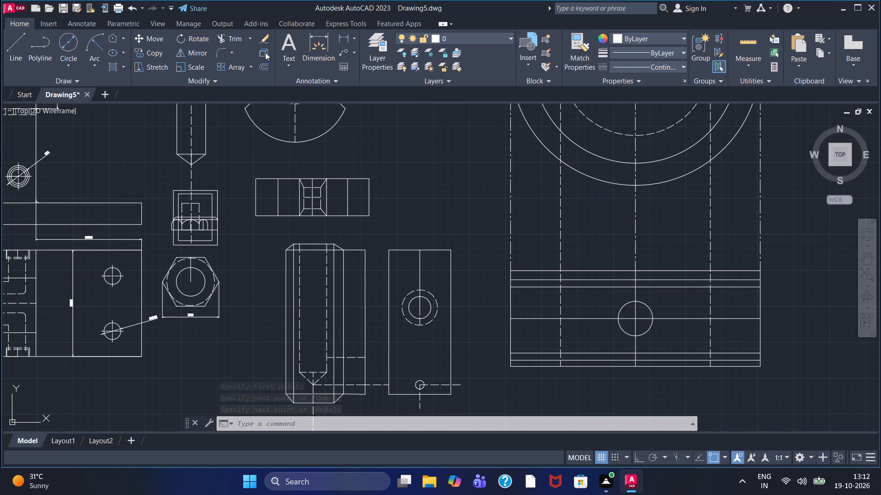
pyautogui.click(231, 31)
pyautogui.click(231, 33)
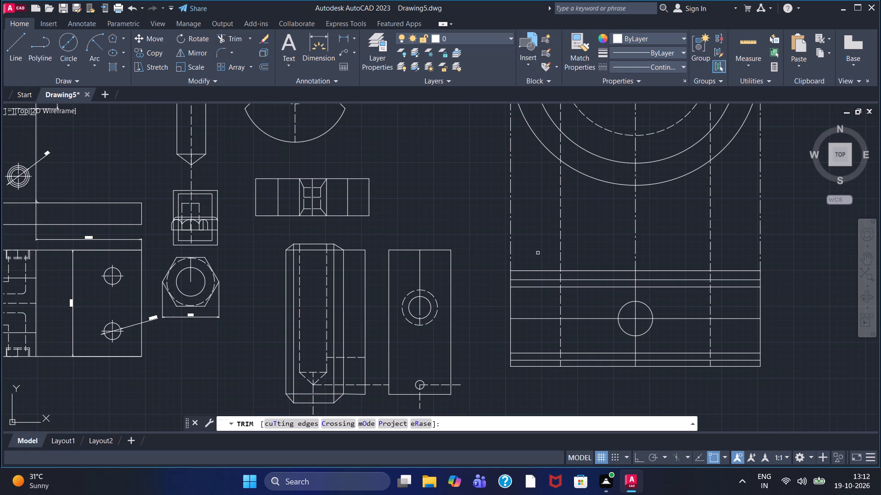
pyautogui.click(561, 331)
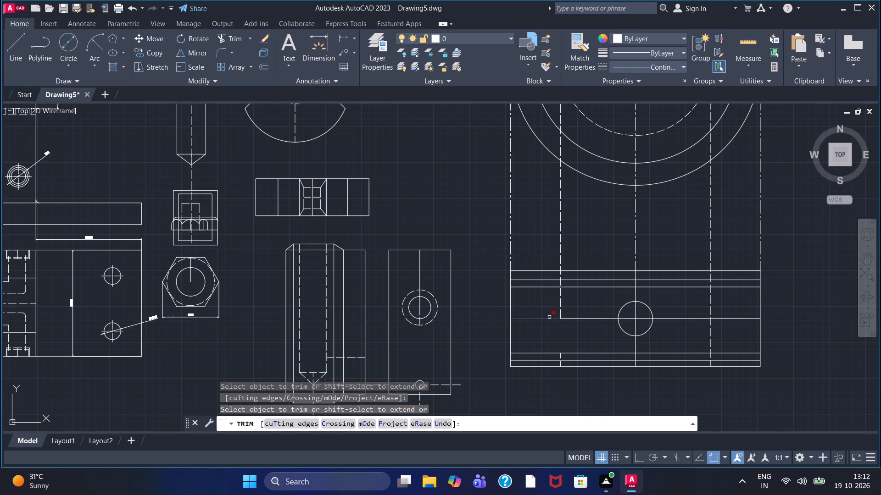
pyautogui.click(549, 319)
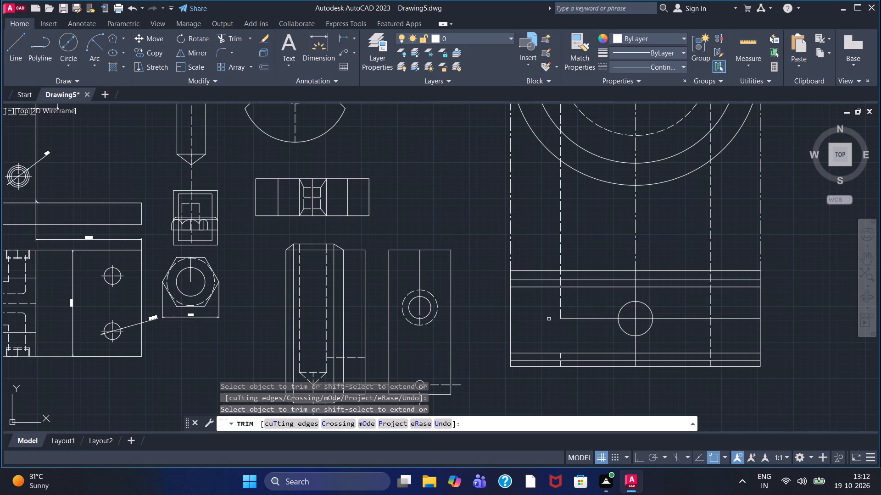
# Draw a V at the rectangle's left end, joining both inner groove lines' left endpoints to the left end of the horizontal centreline.
pyautogui.click(17, 55)
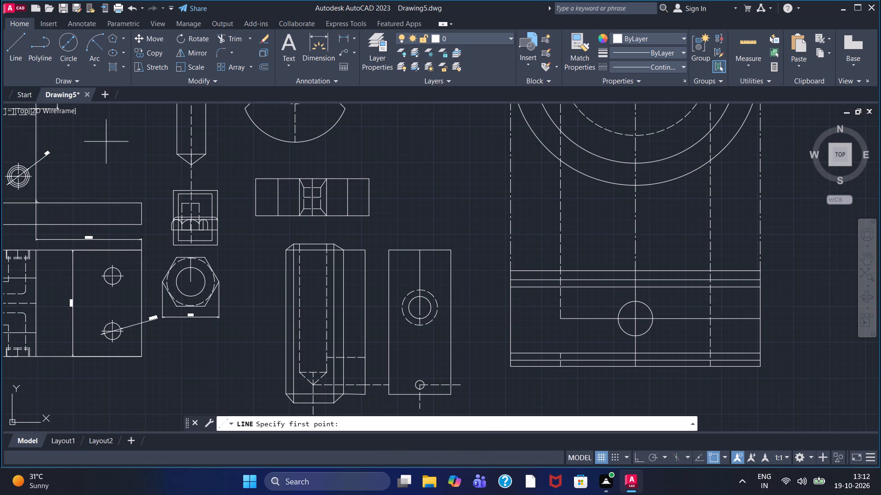
pyautogui.click(511, 287)
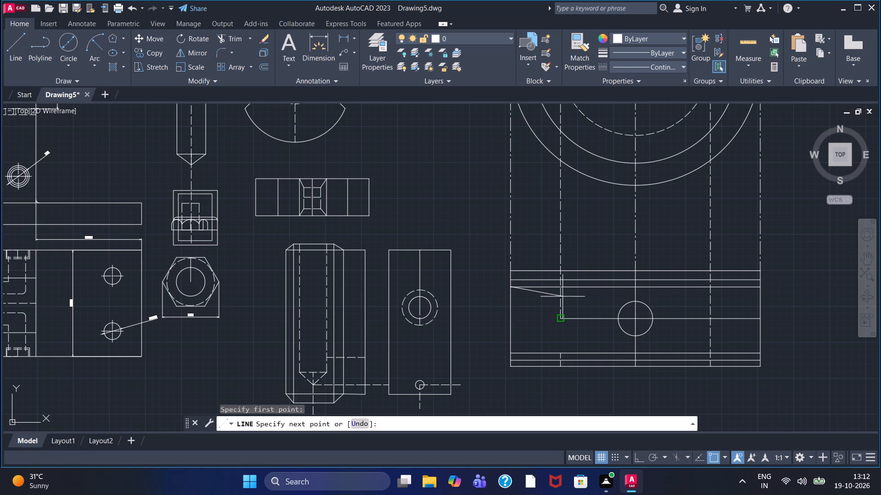
pyautogui.click(563, 319)
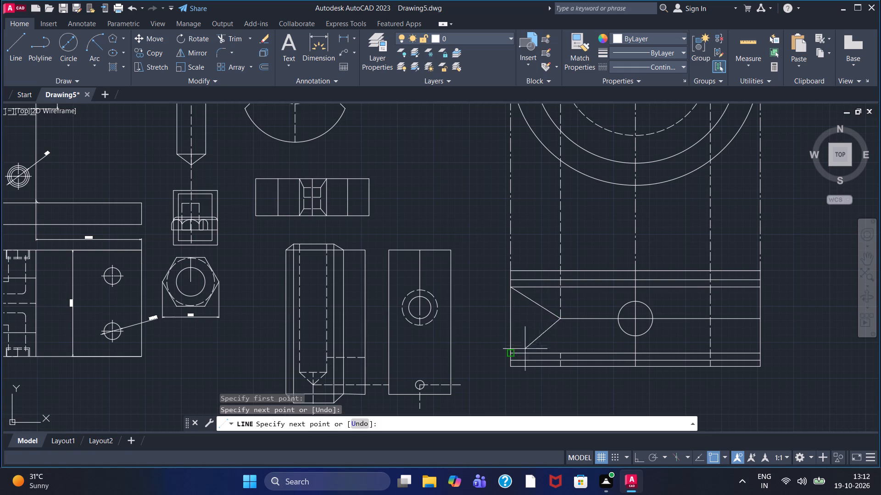
pyautogui.click(512, 356)
pyautogui.rightClick(520, 336)
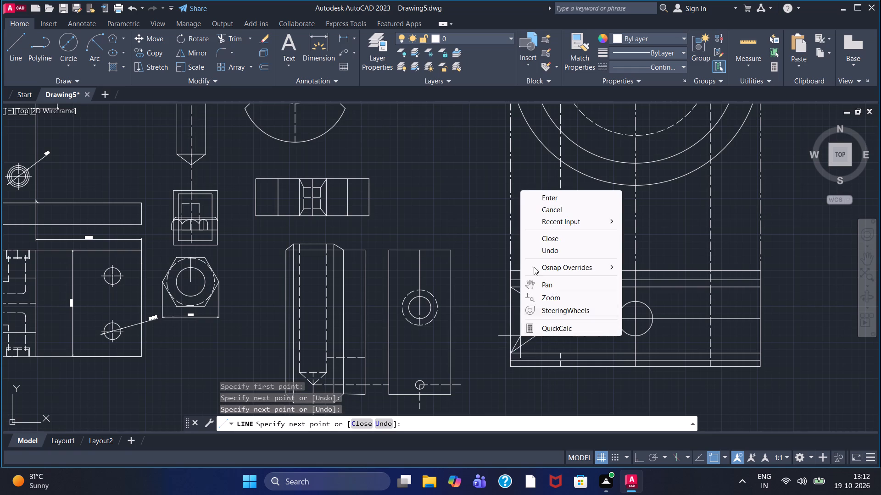
pyautogui.click(550, 197)
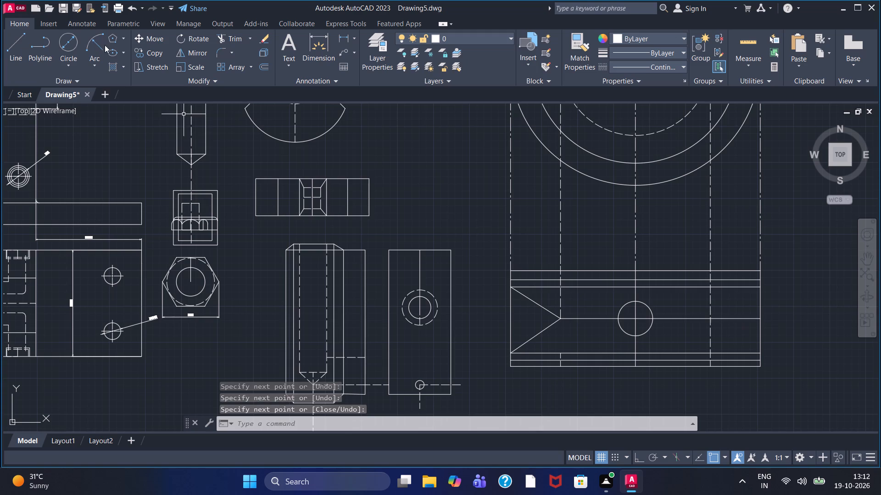
# Trim the centreline portion right of the right dashed vertical, and that dashed vertical between the centreline and lower groove lines.
pyautogui.click(225, 37)
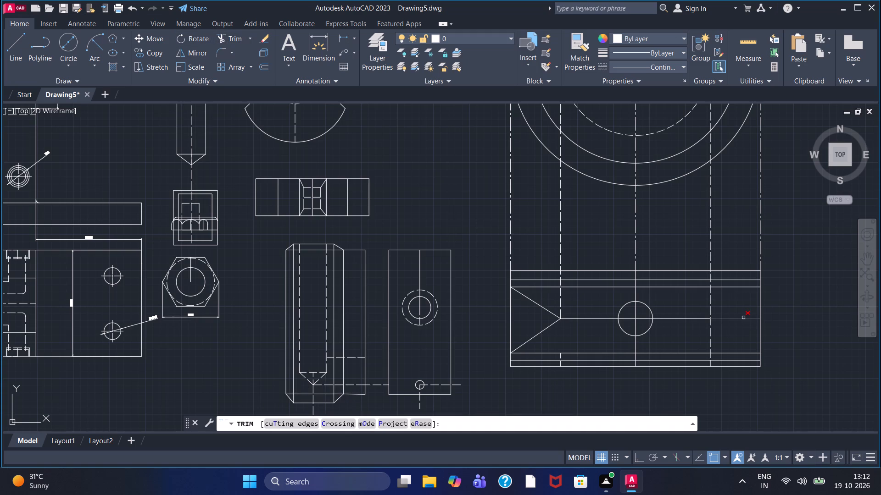
pyautogui.doubleClick(743, 318)
pyautogui.click(709, 341)
# Draw two angled lines from the centreline's right end to the inner groove lines' right endpoints, mirroring the left V.
pyautogui.click(13, 46)
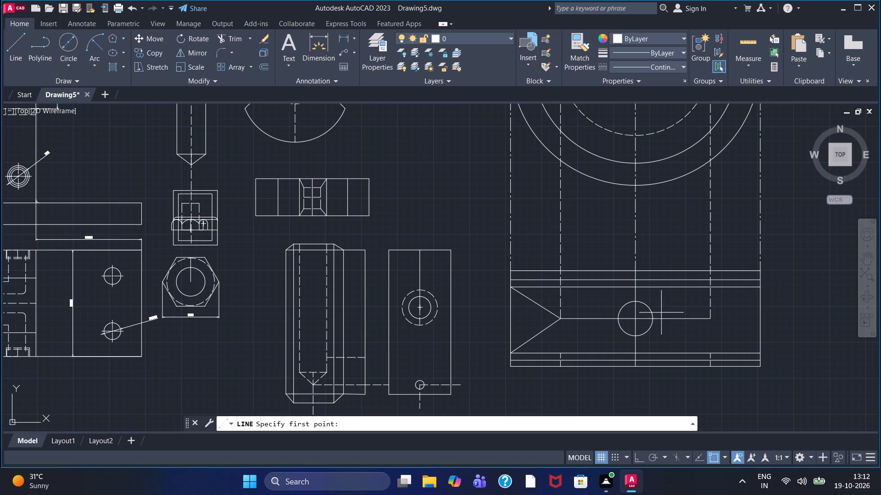
pyautogui.click(713, 318)
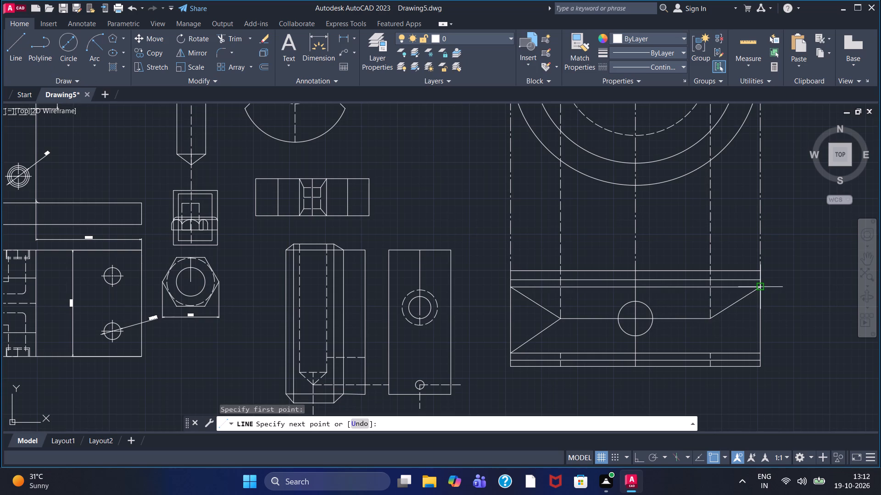
pyautogui.click(760, 288)
pyautogui.rightClick(760, 288)
pyautogui.click(770, 293)
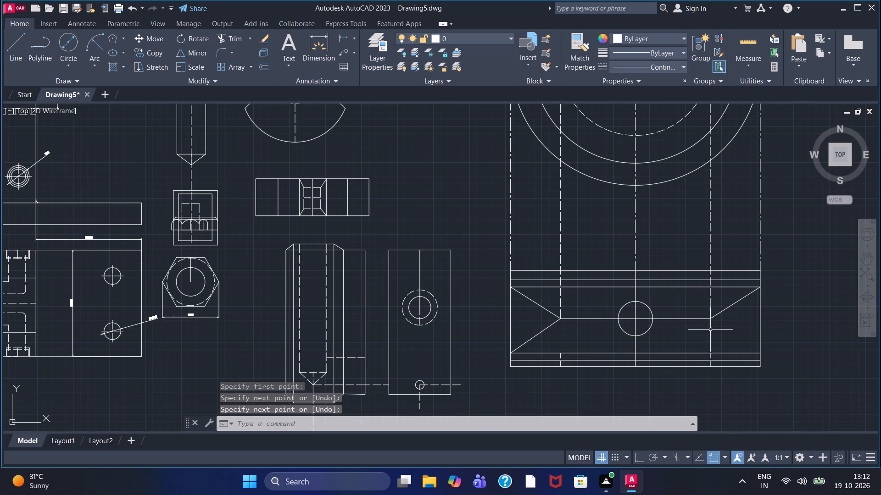
pyautogui.doubleClick(17, 61)
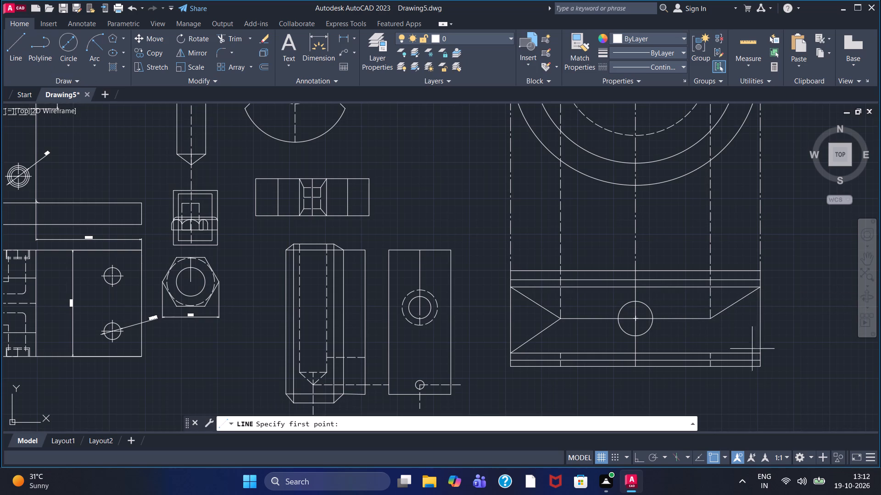
pyautogui.click(710, 319)
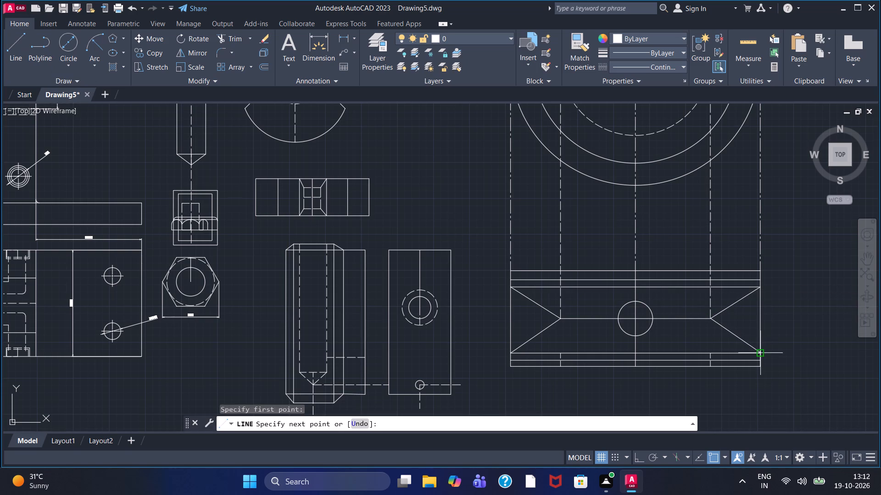
pyautogui.click(760, 354)
pyautogui.rightClick(783, 327)
pyautogui.click(804, 333)
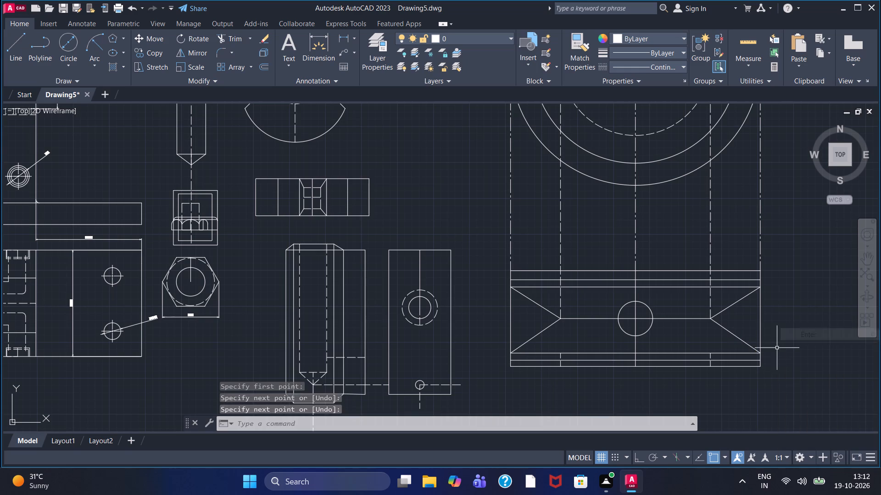
# Trim the remaining pieces of both dashed verticals within the rectangle's lower groove bands.
pyautogui.scroll(2, 713, 362)
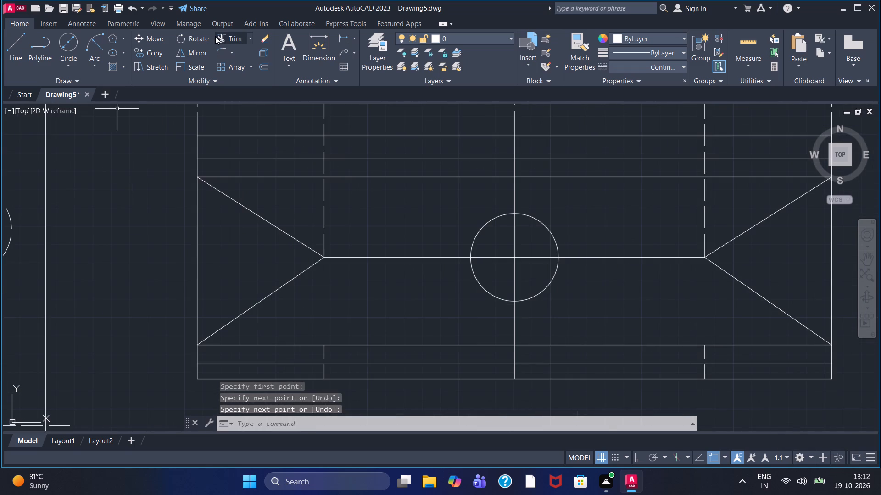
pyautogui.click(215, 36)
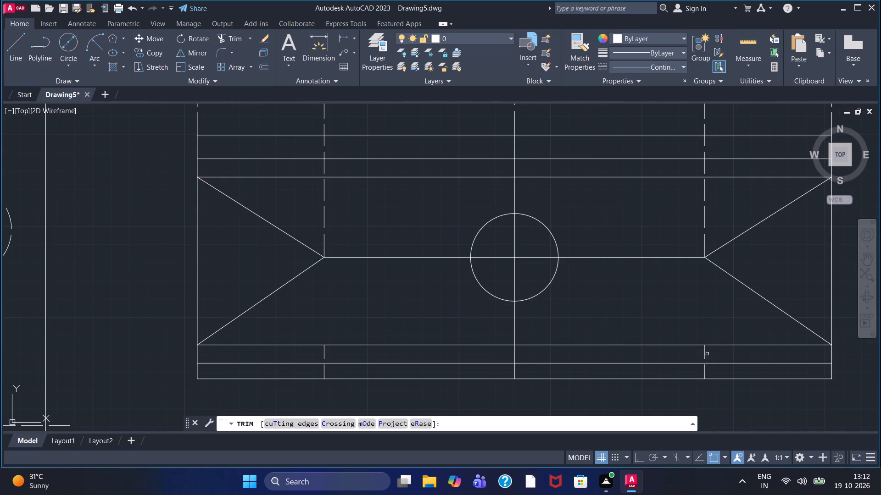
pyautogui.moveTo(694, 356); pyautogui.dragTo(714, 350)
pyautogui.moveTo(697, 373); pyautogui.dragTo(711, 373)
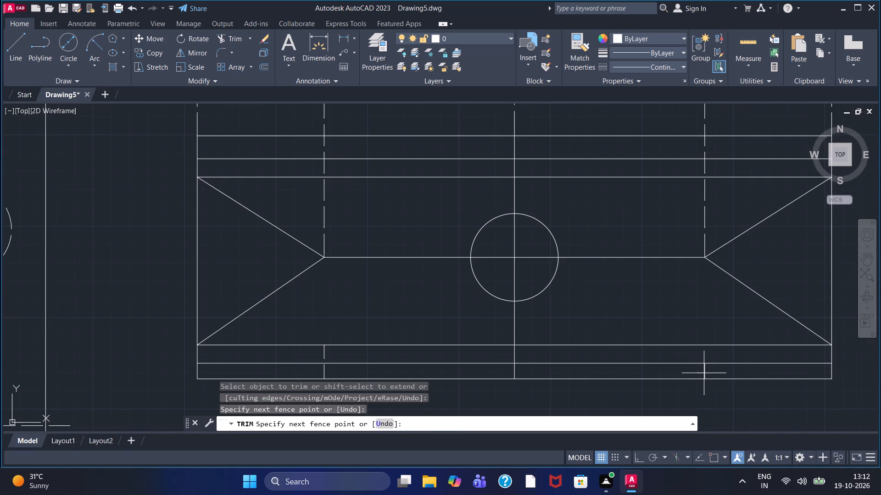
pyautogui.moveTo(711, 373); pyautogui.dragTo(712, 373)
pyautogui.moveTo(304, 353); pyautogui.dragTo(318, 357)
pyautogui.moveTo(318, 357); pyautogui.dragTo(331, 357)
pyautogui.click(331, 357)
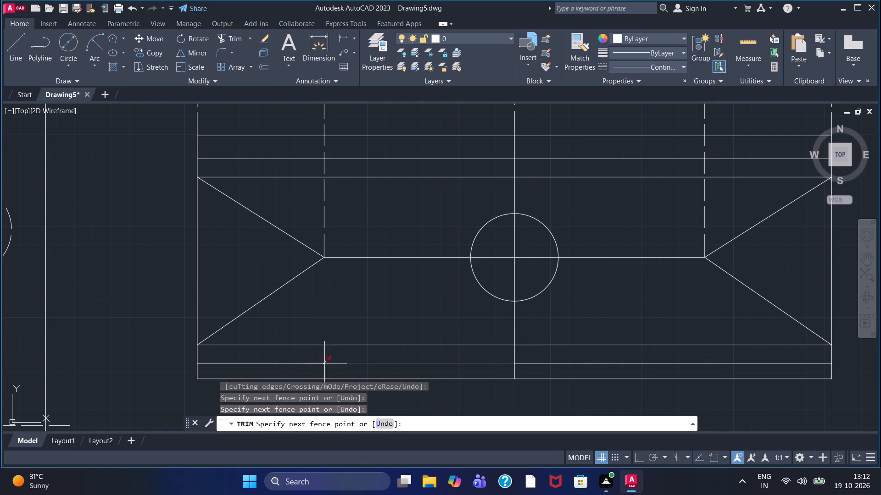
pyautogui.rightClick(351, 353)
pyautogui.click(378, 225)
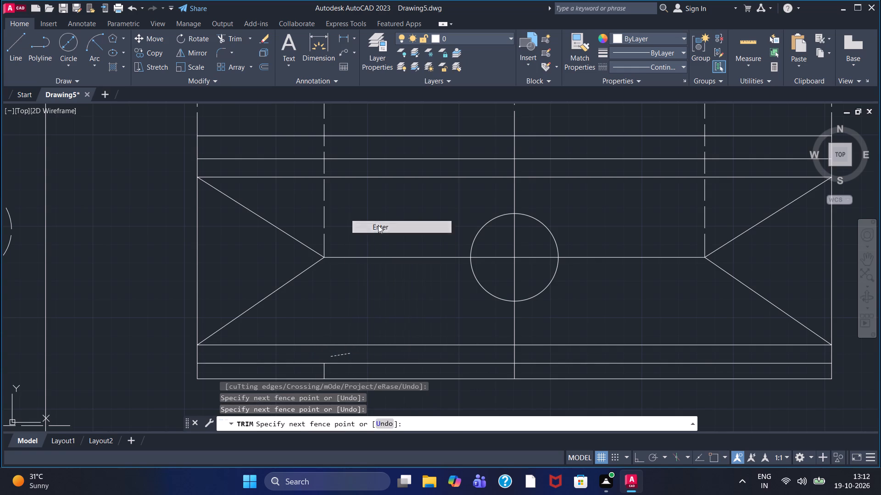
pyautogui.click(232, 38)
pyautogui.scroll(3, 316, 374)
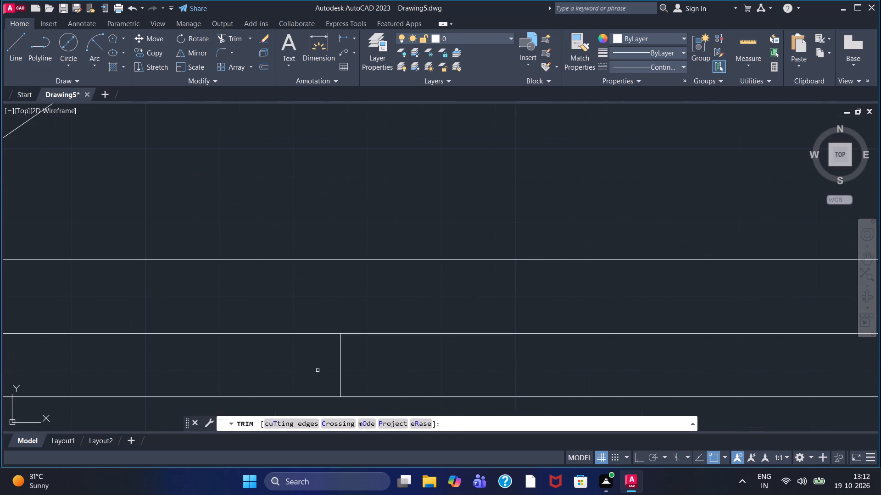
pyautogui.moveTo(318, 370); pyautogui.dragTo(368, 372)
# Trim the vertical centreline inside the circle and between the circle and the upper and lower inner groove lines.
pyautogui.scroll(-3, 368, 372)
pyautogui.moveTo(503, 302); pyautogui.dragTo(499, 302, button='middle')
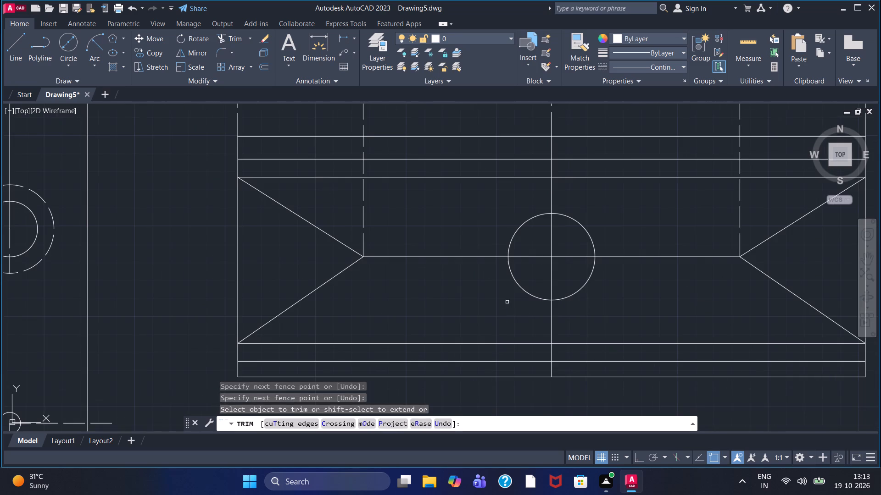
pyautogui.moveTo(499, 302); pyautogui.dragTo(440, 308, button='middle')
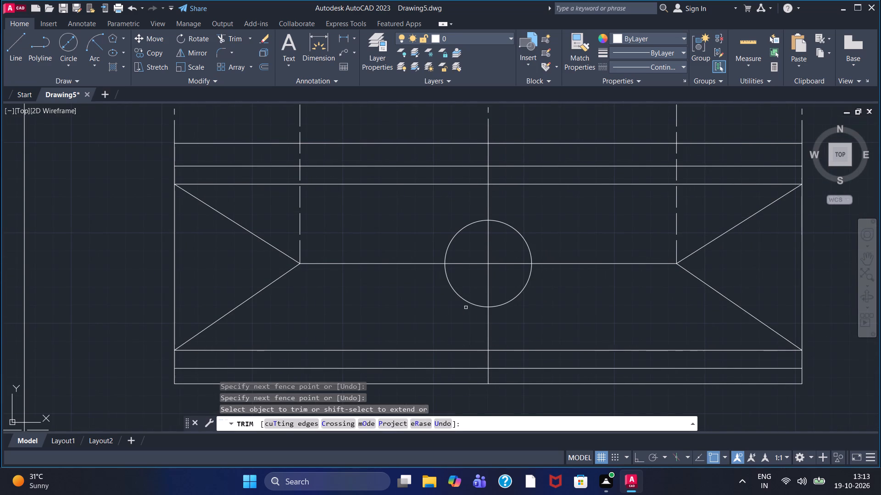
pyautogui.click(487, 288)
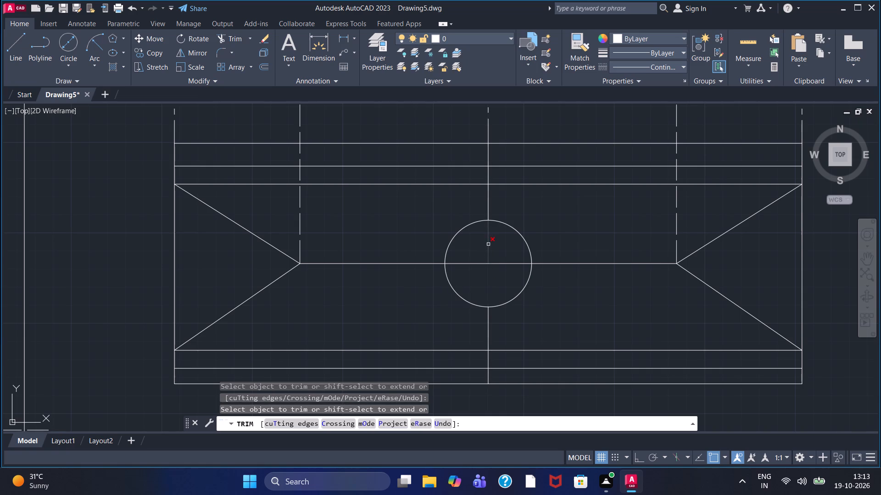
pyautogui.click(488, 244)
pyautogui.moveTo(482, 205); pyautogui.dragTo(512, 195)
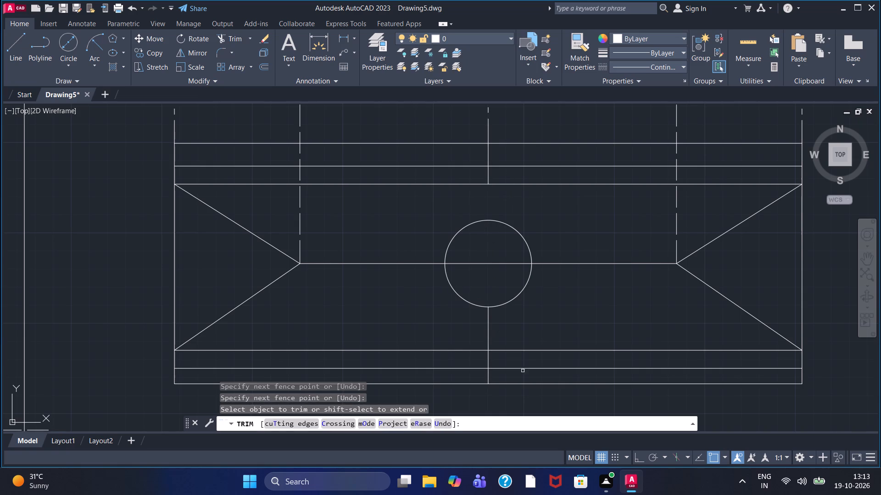
pyautogui.moveTo(482, 328); pyautogui.dragTo(517, 325)
pyautogui.click(517, 325)
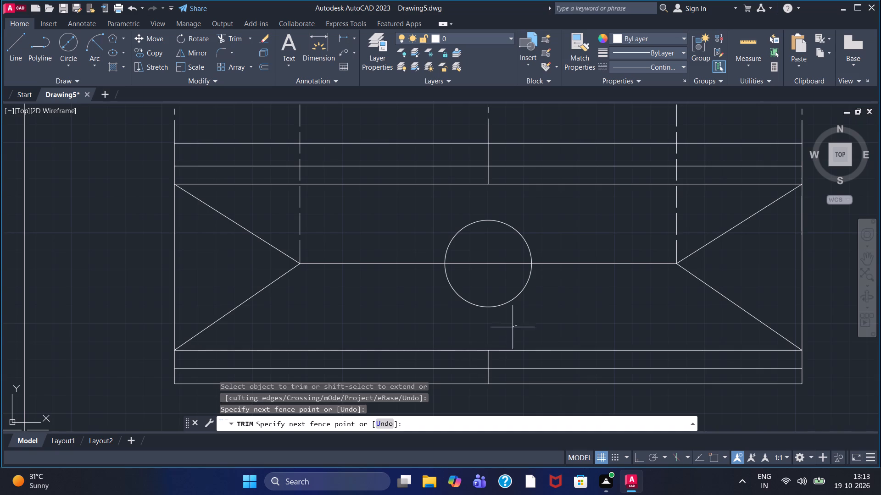
pyautogui.rightClick(513, 326)
pyautogui.click(535, 330)
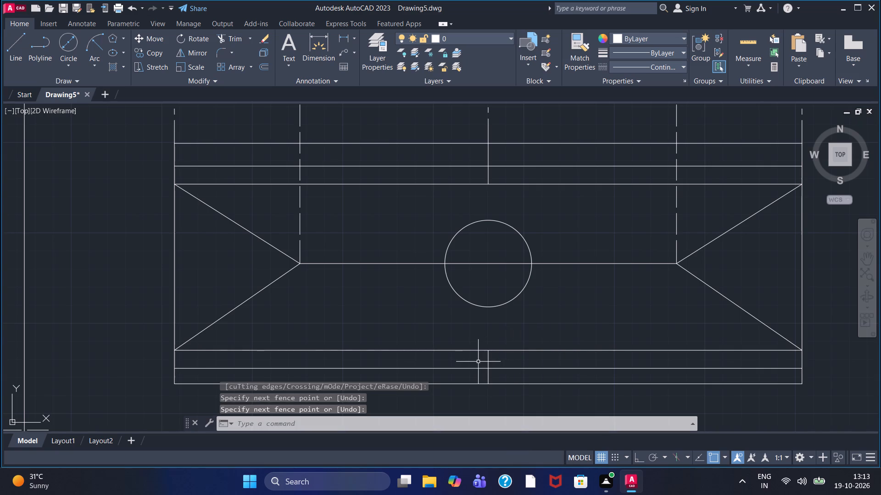
# Trim the remaining vertical centreline pieces within the rectangle's lower and upper groove bands.
pyautogui.rightClick(475, 362)
pyautogui.click(512, 144)
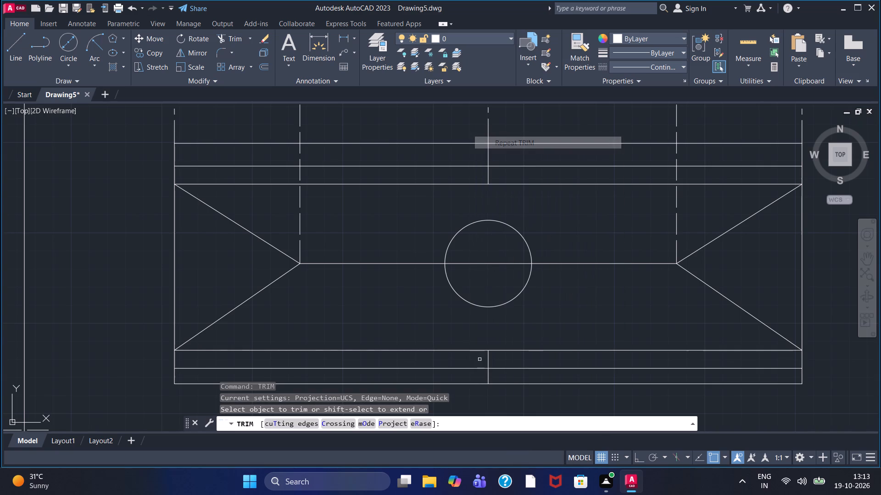
pyautogui.click(490, 359)
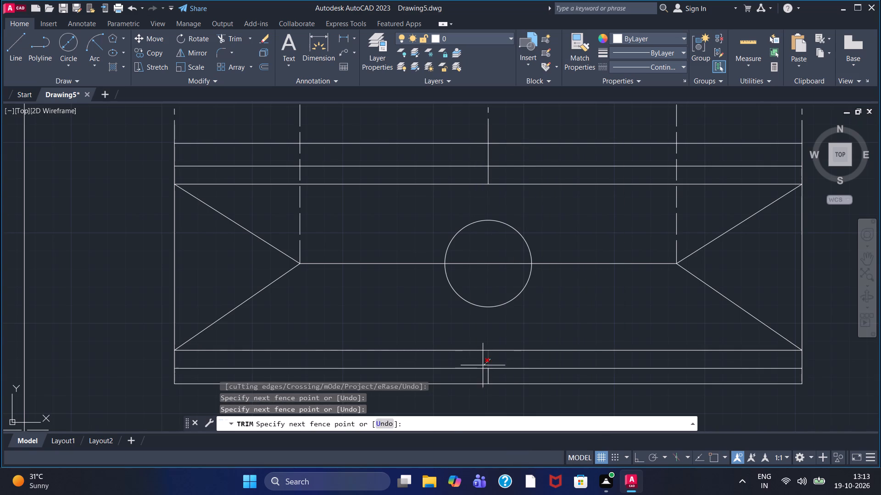
pyautogui.click(483, 363)
pyautogui.click(490, 379)
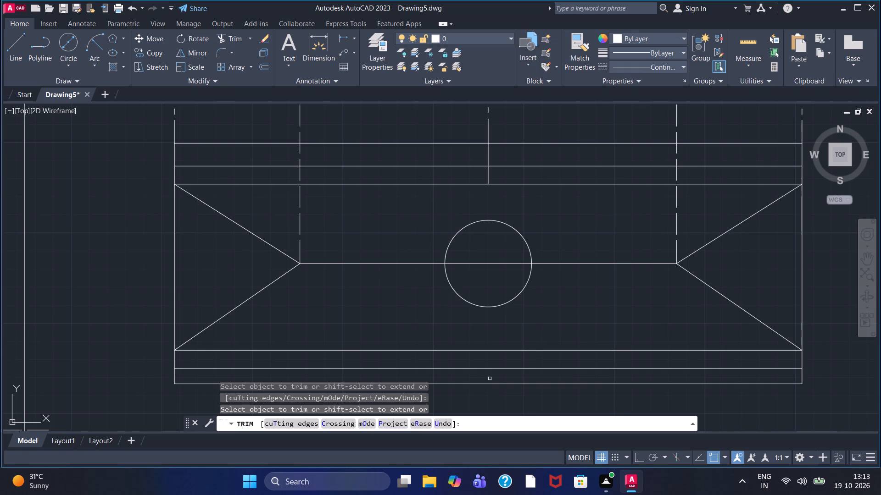
pyautogui.moveTo(490, 214); pyautogui.dragTo(499, 353, button='middle')
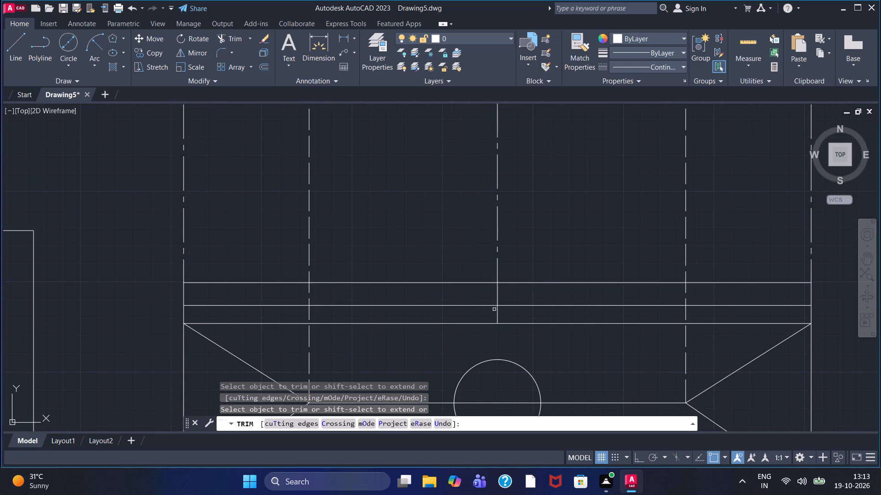
pyautogui.click(496, 316)
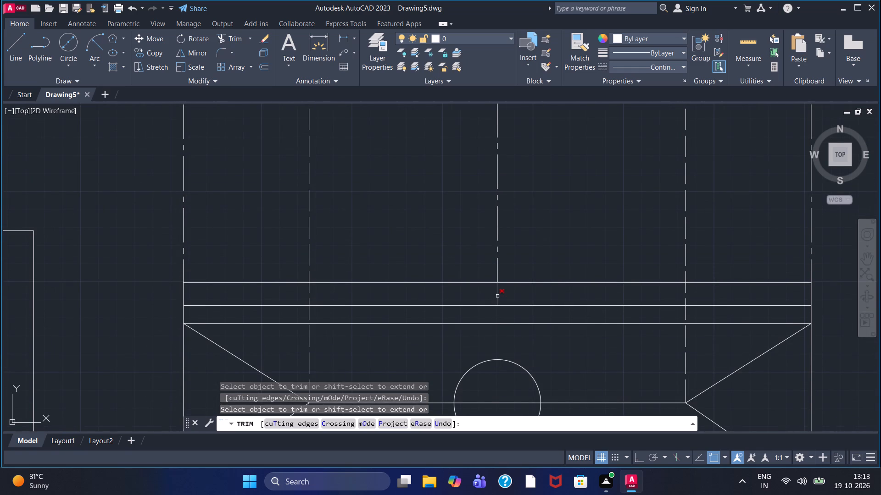
pyautogui.click(498, 296)
# Trim away all five vertical projection lines between the circular view and the rectangle's top edge.
pyautogui.moveTo(166, 230); pyautogui.dragTo(207, 208)
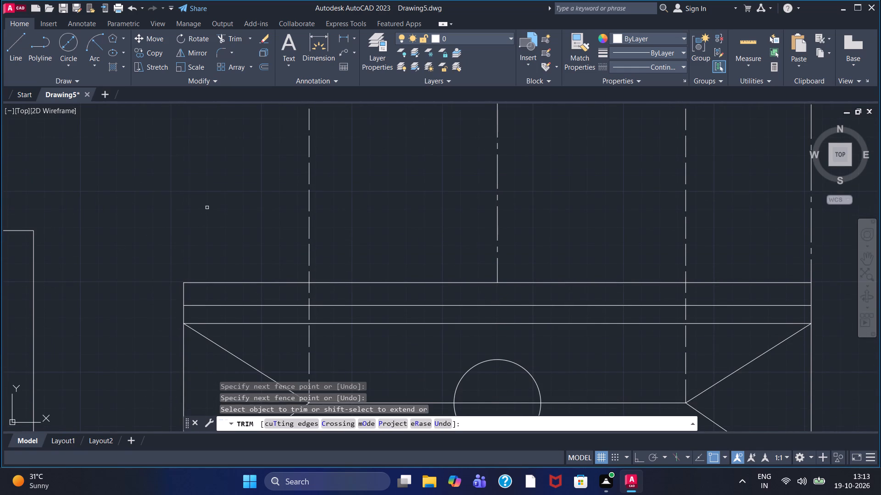
pyautogui.moveTo(287, 220); pyautogui.dragTo(459, 155)
pyautogui.moveTo(471, 164); pyautogui.dragTo(474, 164)
pyautogui.moveTo(474, 164); pyautogui.dragTo(820, 223)
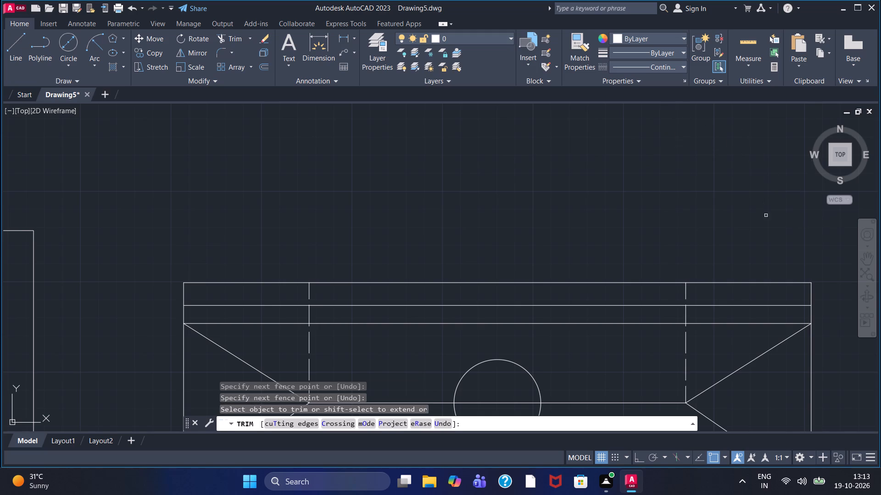
pyautogui.scroll(-1, 730, 213)
pyautogui.scroll(-1, 619, 214)
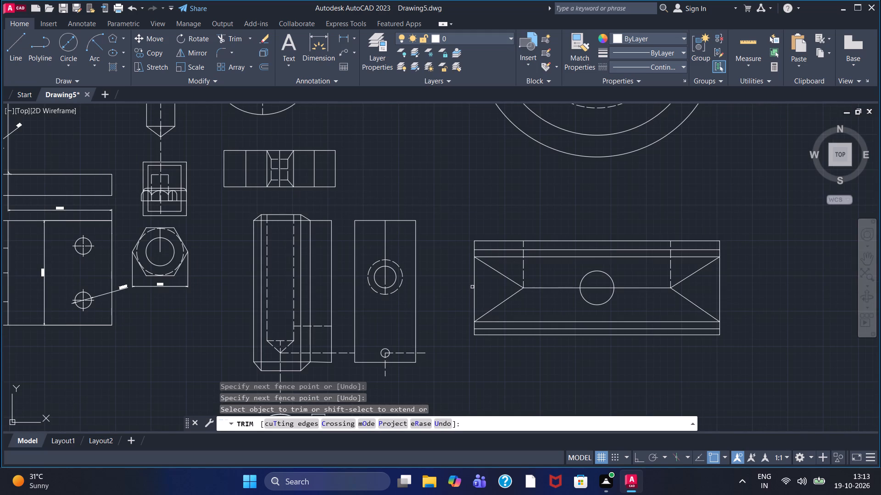
# Trim the projected view's two vertical end edges between the inner groove lines, at the mouths of the V-shaped ends.
pyautogui.click(475, 287)
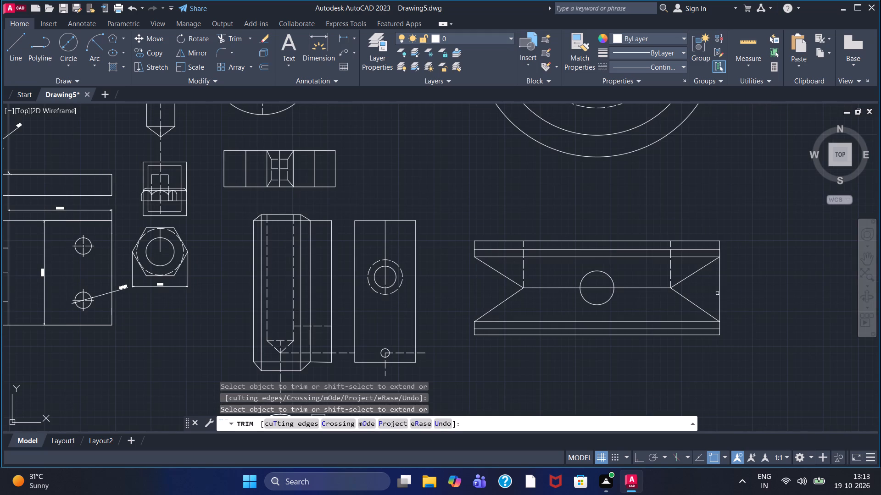
pyautogui.moveTo(717, 290); pyautogui.dragTo(723, 284)
pyautogui.click(723, 284)
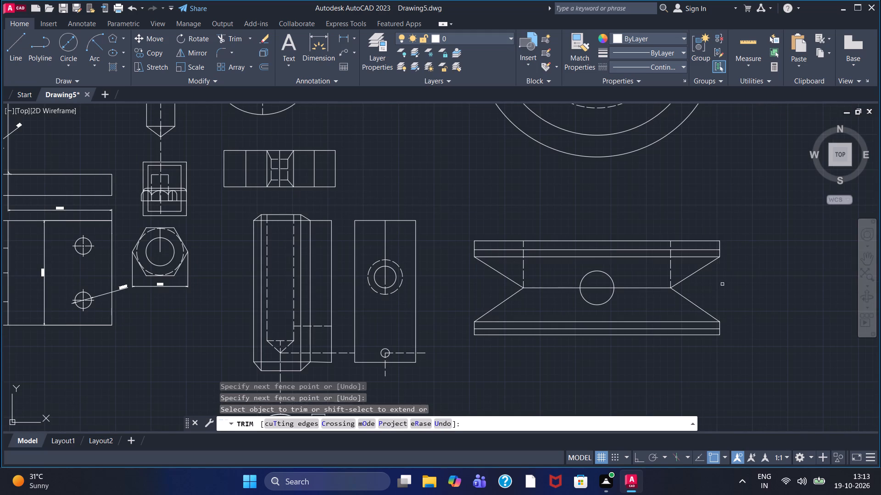
# Trim both dashed verticals between the upper inner groove line and the horizontal line through the hole.
pyautogui.scroll(1, 656, 271)
pyautogui.click(694, 262)
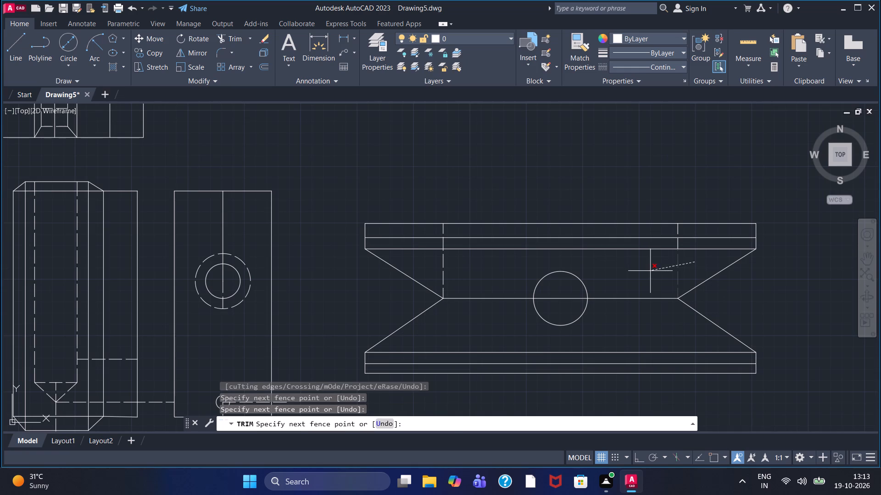
pyautogui.click(651, 271)
pyautogui.moveTo(431, 262); pyautogui.dragTo(459, 268)
pyautogui.click(459, 268)
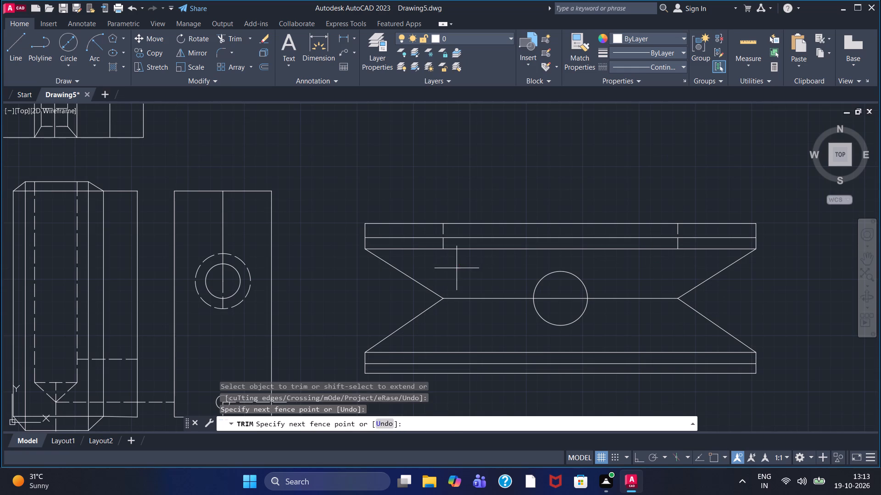
pyautogui.scroll(2, 444, 250)
pyautogui.click(476, 291)
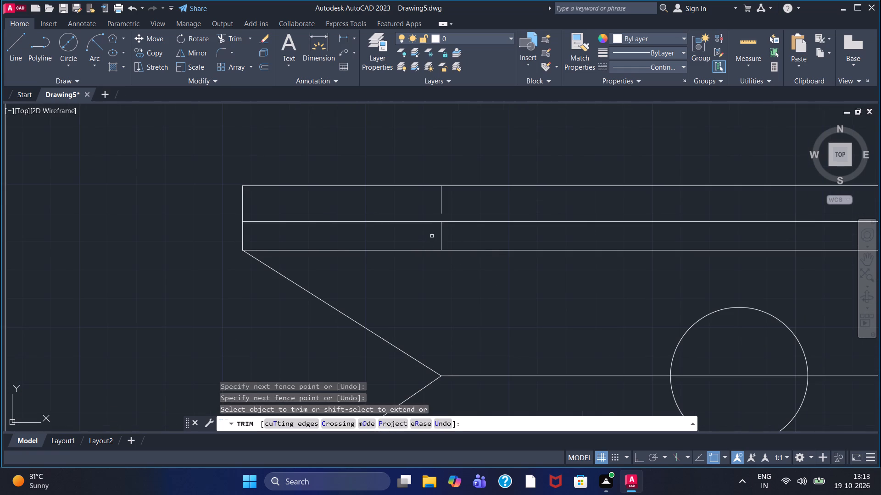
# Trim the remaining pieces of both dashed verticals within the projected view's two upper groove bands.
pyautogui.click(440, 239)
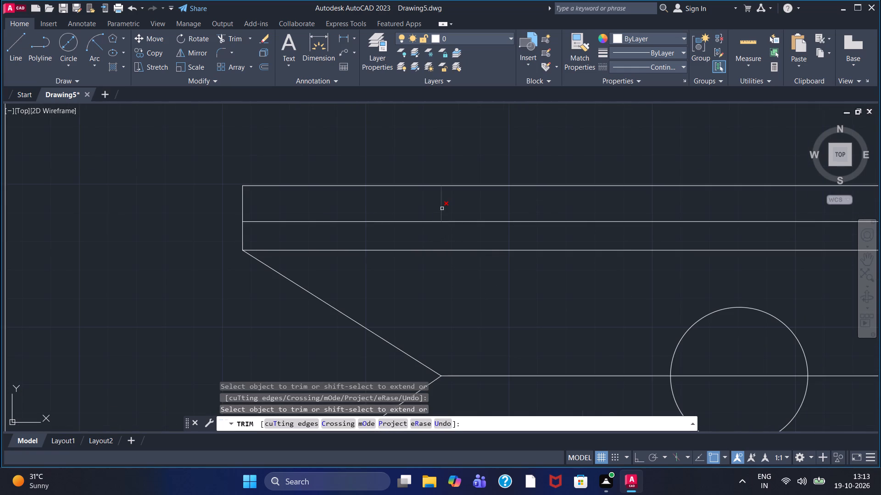
pyautogui.click(442, 208)
pyautogui.scroll(-2, 630, 250)
pyautogui.moveTo(742, 268); pyautogui.dragTo(571, 268, button='middle')
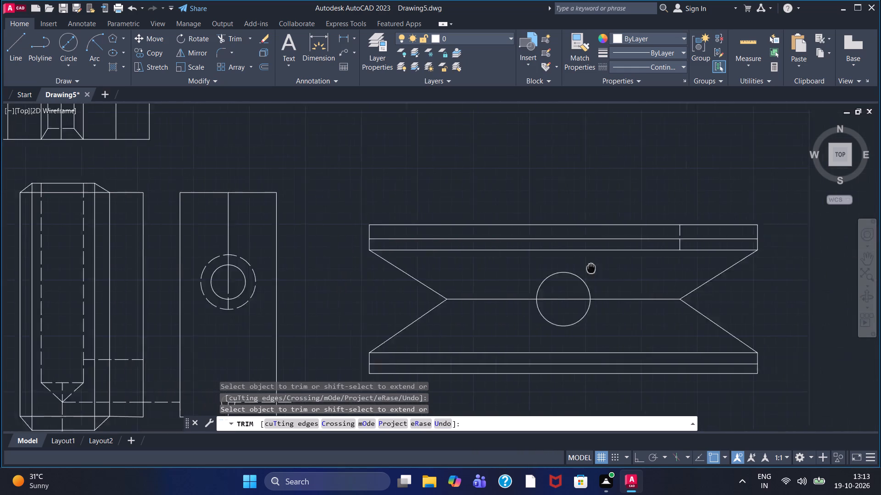
pyautogui.moveTo(571, 268); pyautogui.dragTo(570, 268, button='middle')
pyautogui.scroll(1, 631, 229)
pyautogui.click(625, 236)
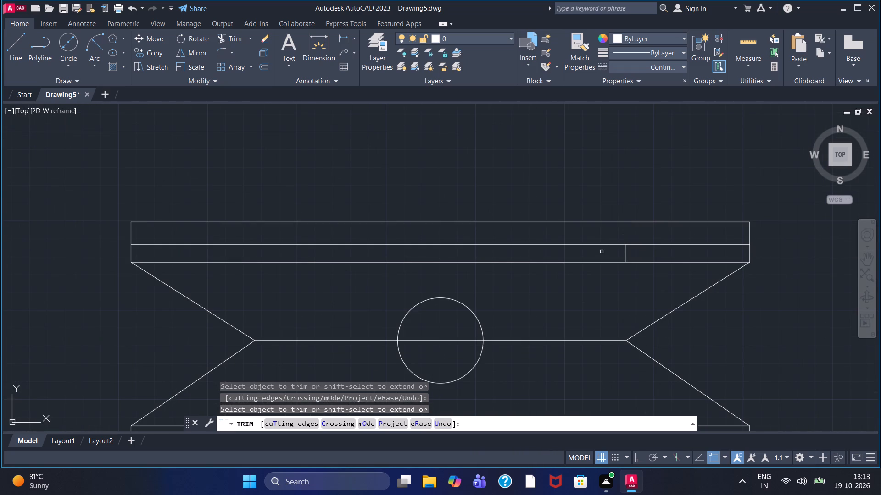
pyautogui.click(625, 257)
pyautogui.scroll(-2, 618, 250)
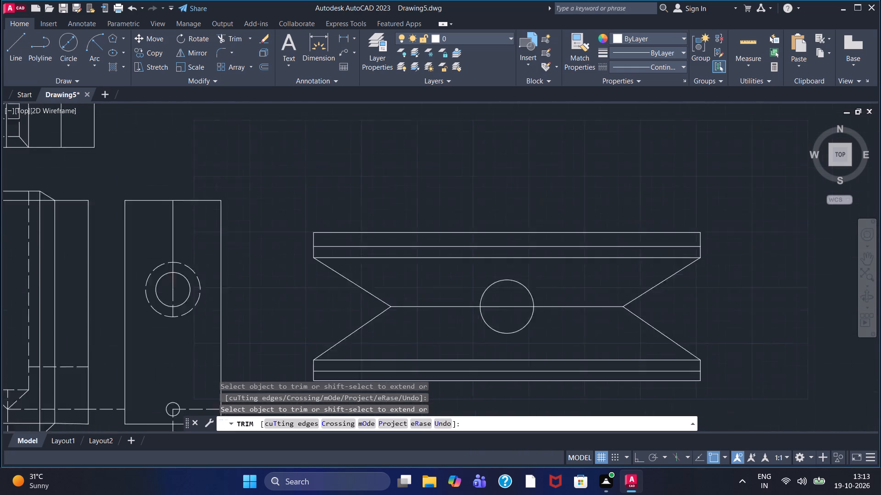
# With the centre linetype current, draw a line from the left quadrant of the circular view's central hole down towards the projected view.
pyautogui.scroll(-1, 606, 241)
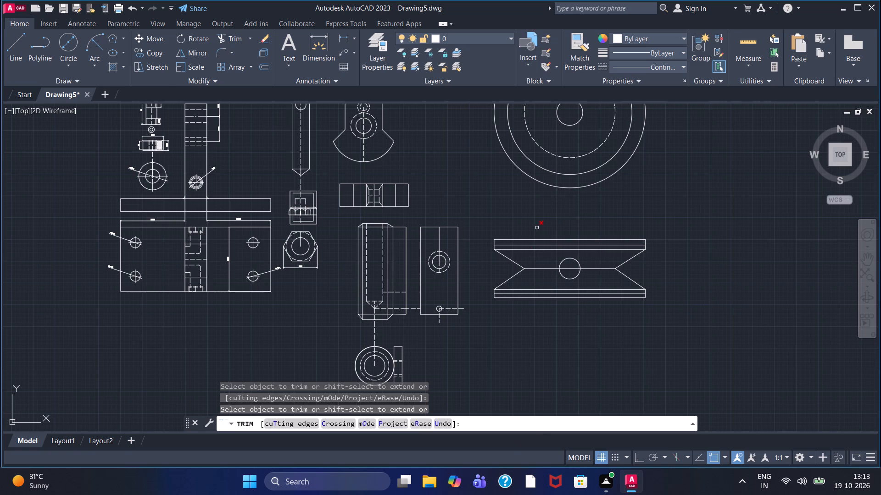
pyautogui.scroll(-1, 538, 229)
pyautogui.scroll(1, 516, 229)
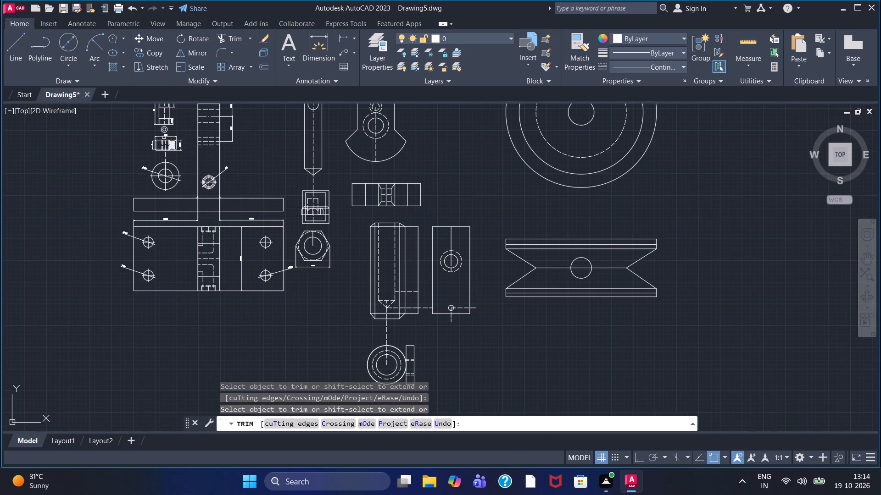
pyautogui.click(660, 68)
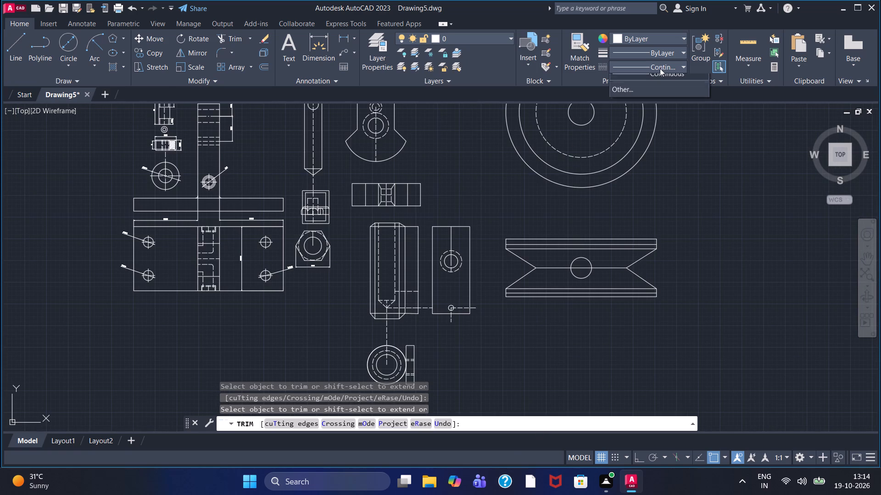
pyautogui.click(653, 114)
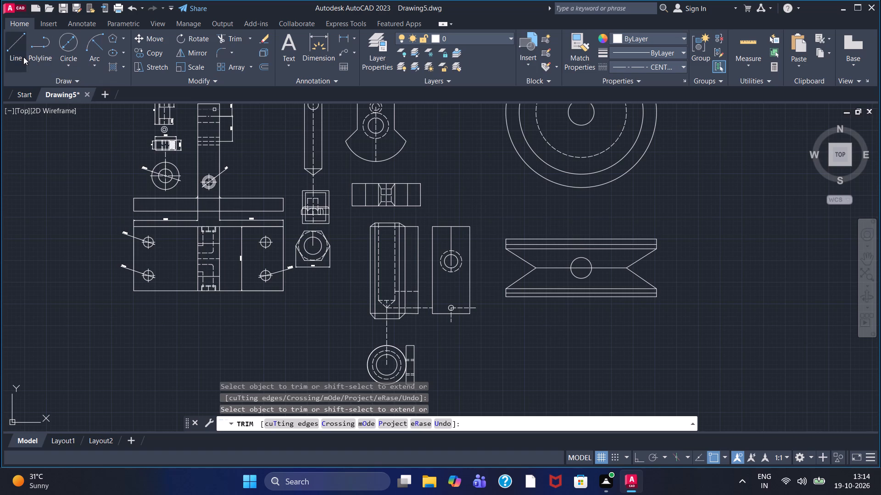
pyautogui.click(18, 53)
pyautogui.middleClick(595, 231)
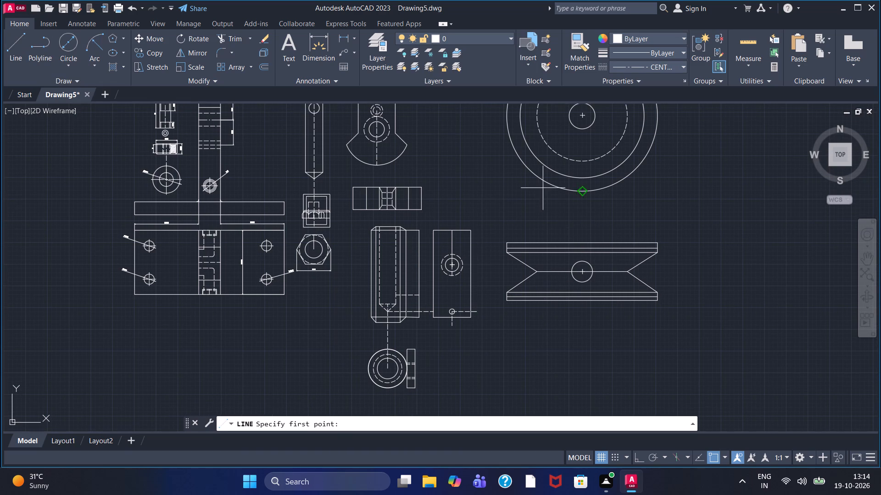
pyautogui.click(569, 117)
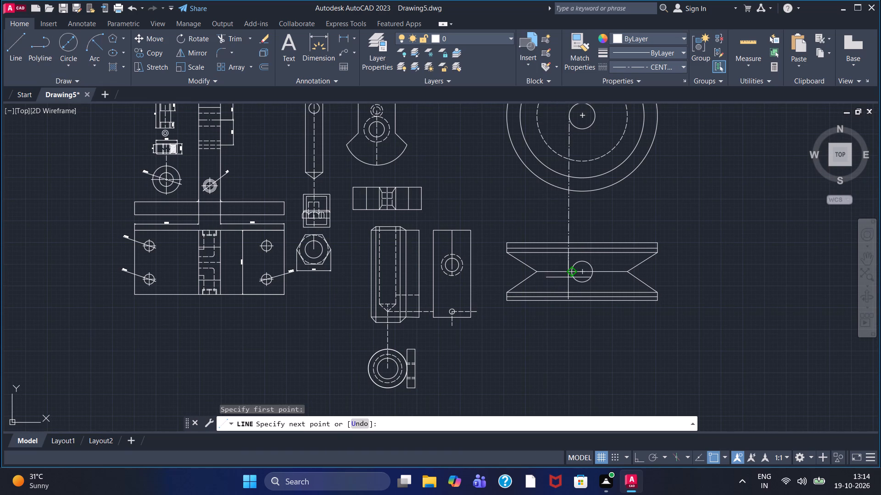
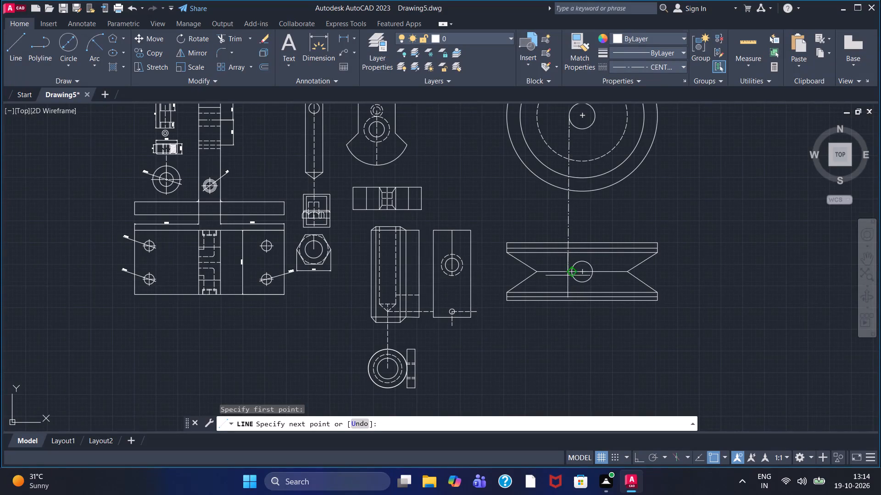
# Connect the left and right quadrants of the circular view's central hole to the matching quadrants of the projected view's hole with centre-linetype lines.
pyautogui.click(570, 273)
pyautogui.rightClick(592, 256)
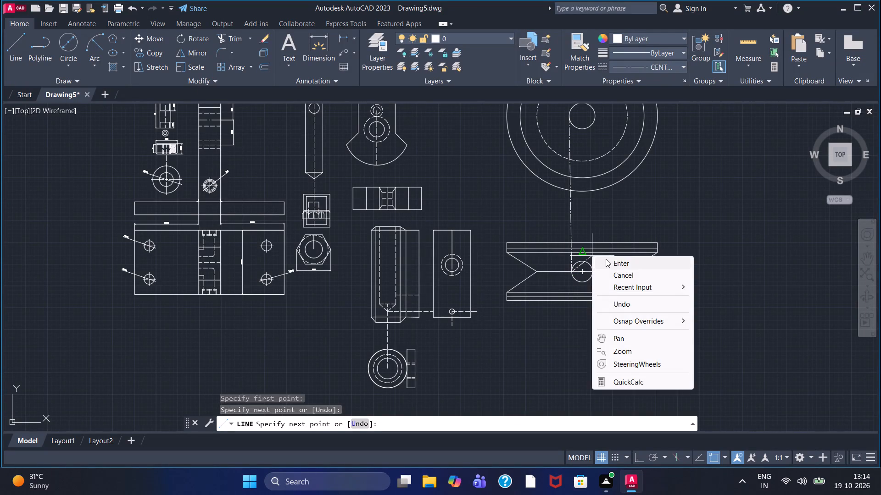
pyautogui.click(608, 260)
pyautogui.click(8, 51)
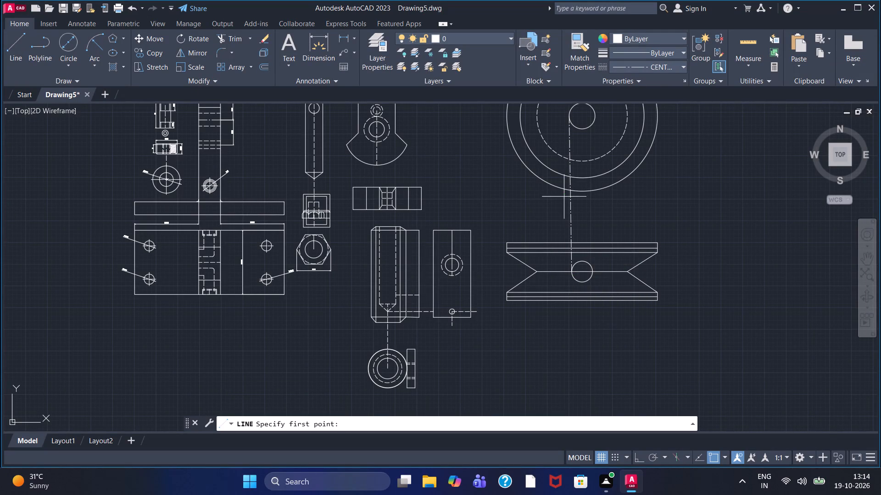
pyautogui.doubleClick(594, 121)
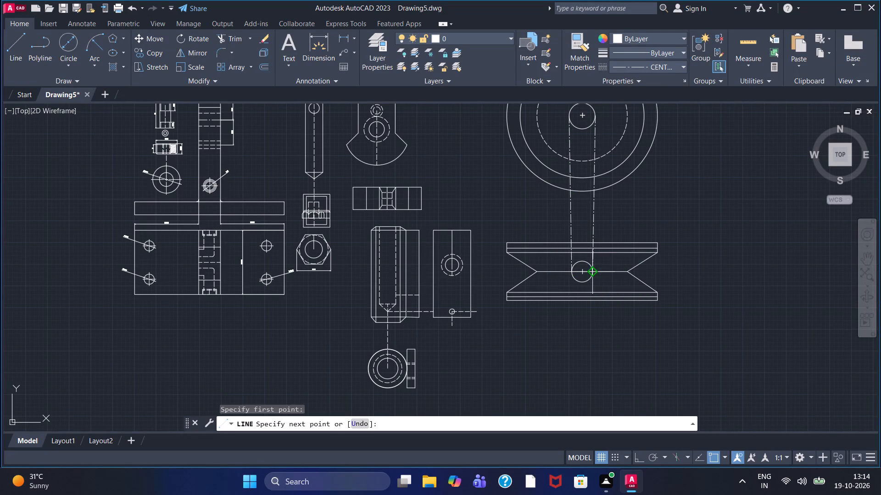
pyautogui.click(594, 269)
pyautogui.rightClick(594, 269)
pyautogui.click(615, 274)
# With Ortho on, draw vertical centre-linetype lines from the projected hole's left and right quadrants down past the view's bottom edge.
pyautogui.moveTo(612, 264); pyautogui.dragTo(607, 225, button='middle')
pyautogui.scroll(2, 607, 225)
pyautogui.click(15, 56)
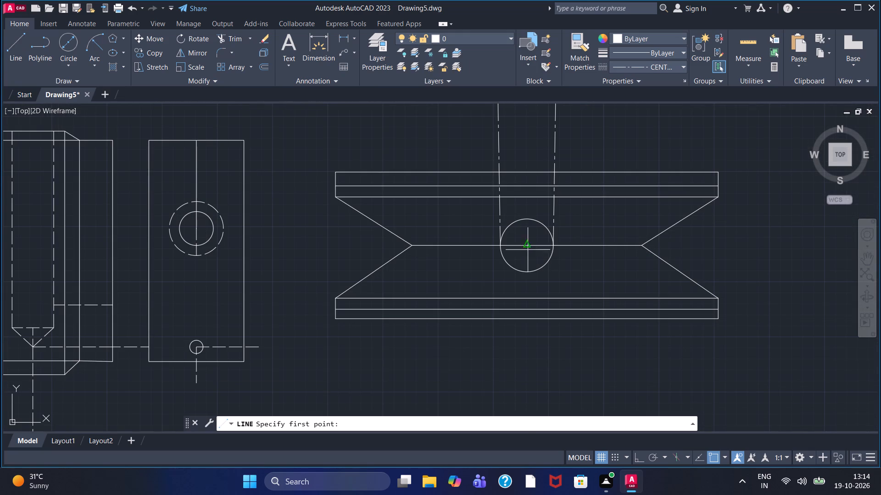
pyautogui.click(499, 247)
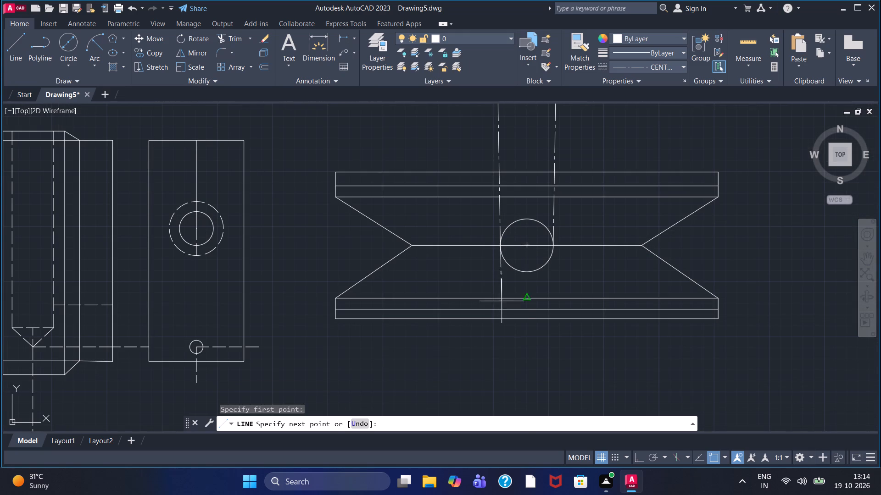
pyautogui.press('F8')
pyautogui.click(507, 341)
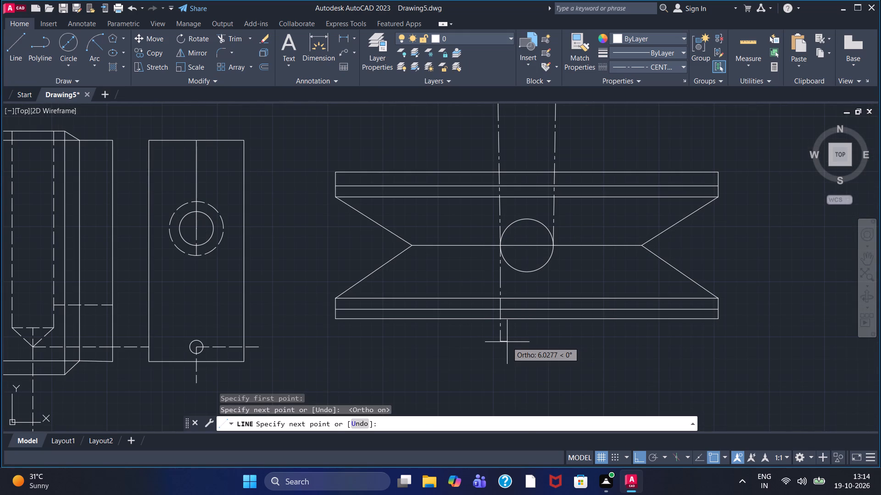
pyautogui.rightClick(507, 342)
pyautogui.click(524, 216)
pyautogui.rightClick(524, 219)
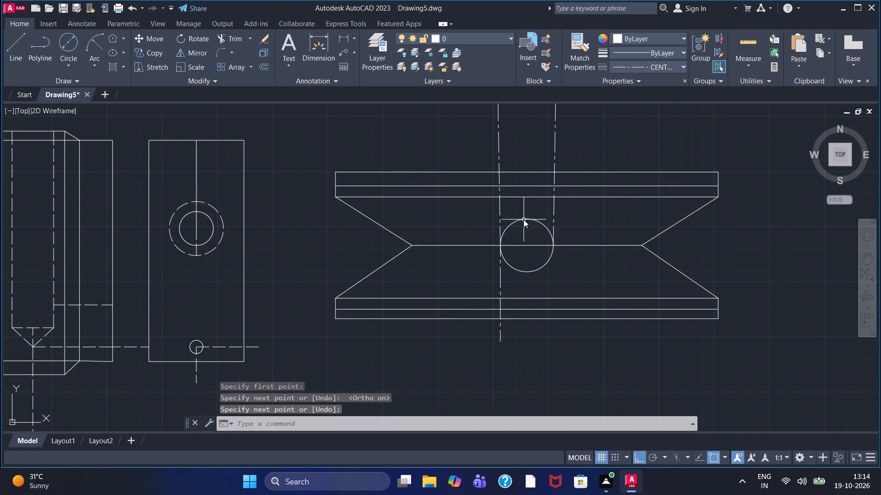
pyautogui.click(551, 225)
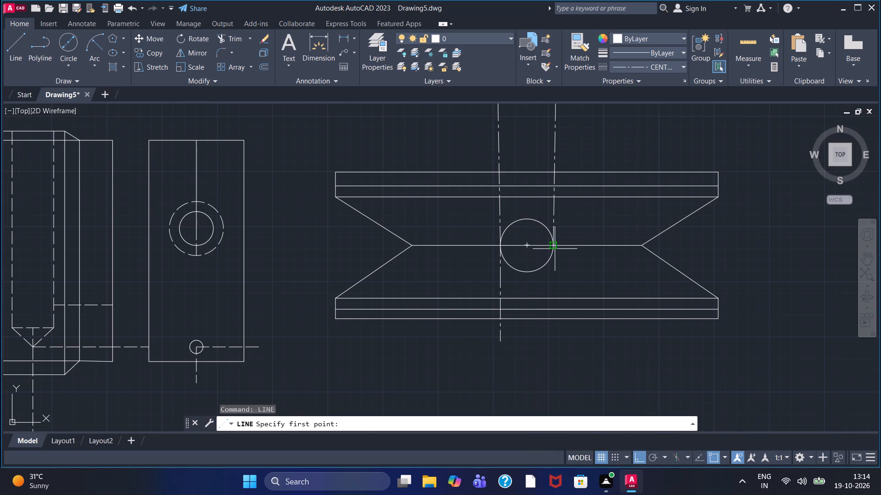
pyautogui.click(555, 249)
pyautogui.click(554, 348)
pyautogui.rightClick(554, 348)
pyautogui.click(554, 348)
pyautogui.click(585, 210)
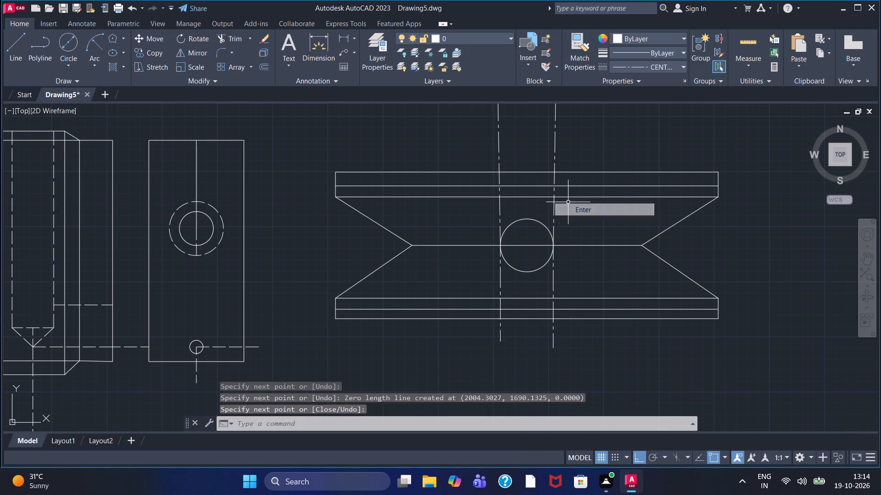
# Trim the parts of both centre-linetype lines that extend below and above the projected view's outline.
pyautogui.click(233, 41)
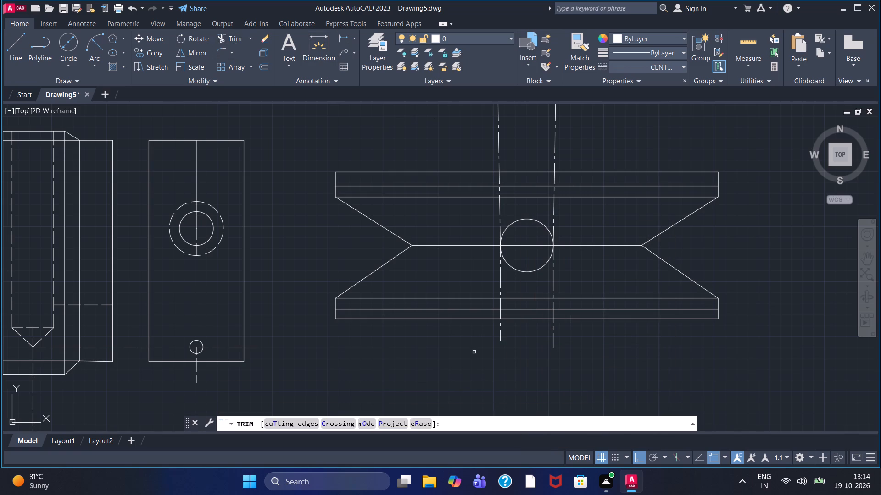
pyautogui.scroll(1, 486, 341)
pyautogui.click(505, 335)
pyautogui.click(524, 330)
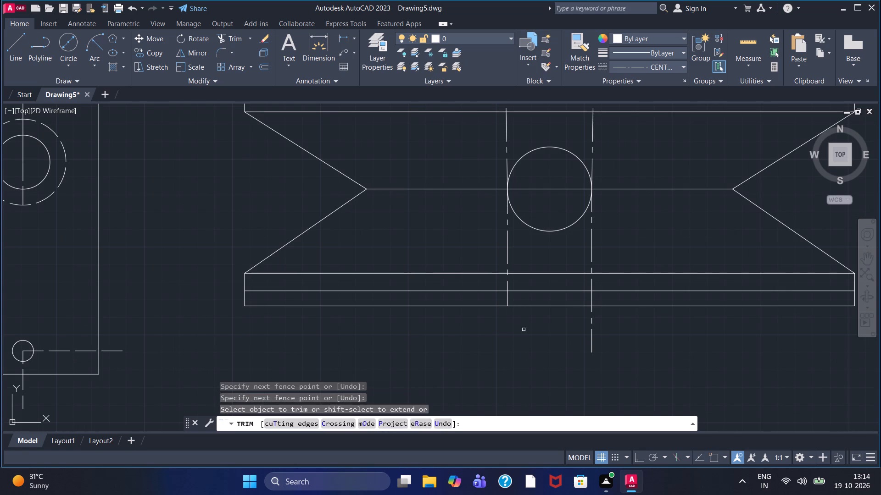
pyautogui.moveTo(569, 337); pyautogui.dragTo(610, 313)
pyautogui.click(610, 313)
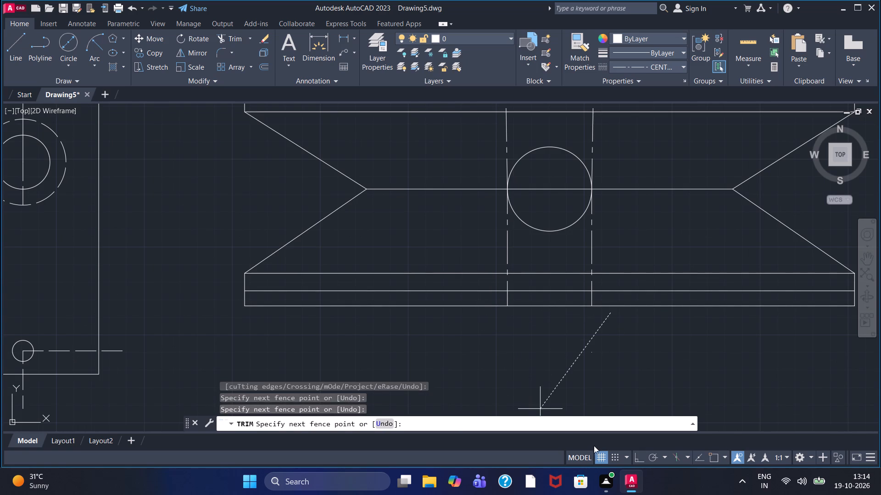
pyautogui.click(599, 381)
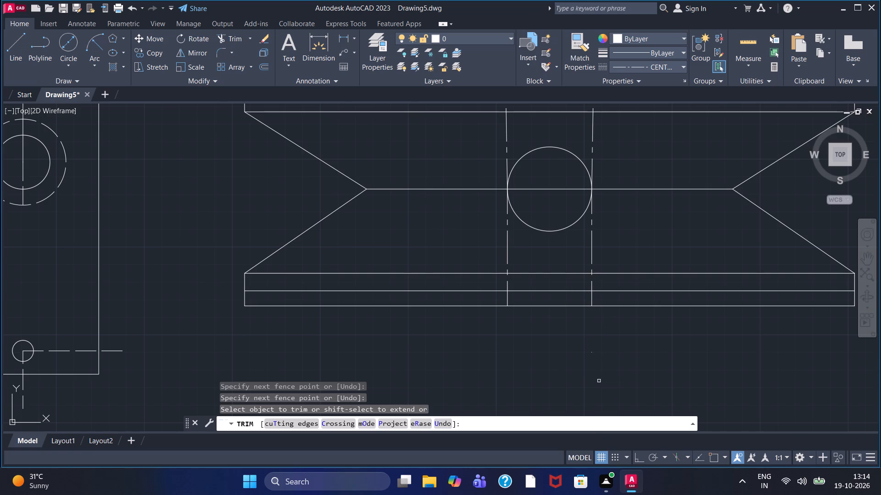
pyautogui.moveTo(550, 183); pyautogui.dragTo(535, 355, button='middle')
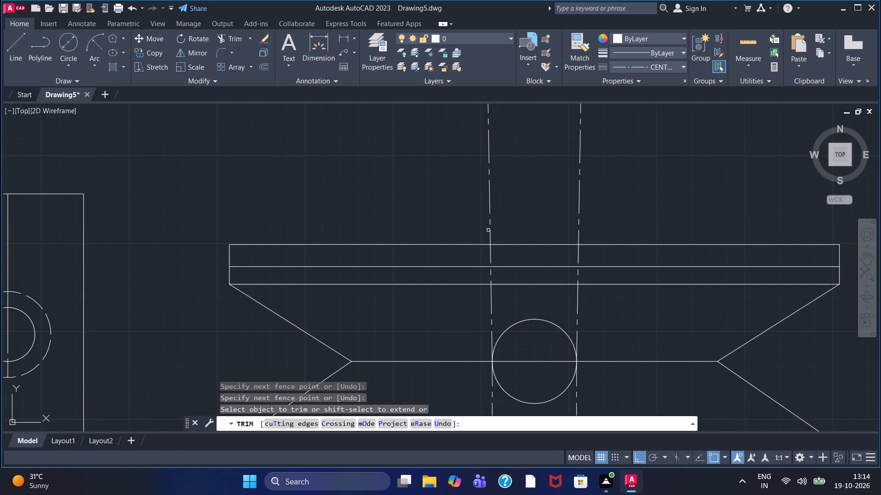
pyautogui.moveTo(450, 171); pyautogui.dragTo(601, 192)
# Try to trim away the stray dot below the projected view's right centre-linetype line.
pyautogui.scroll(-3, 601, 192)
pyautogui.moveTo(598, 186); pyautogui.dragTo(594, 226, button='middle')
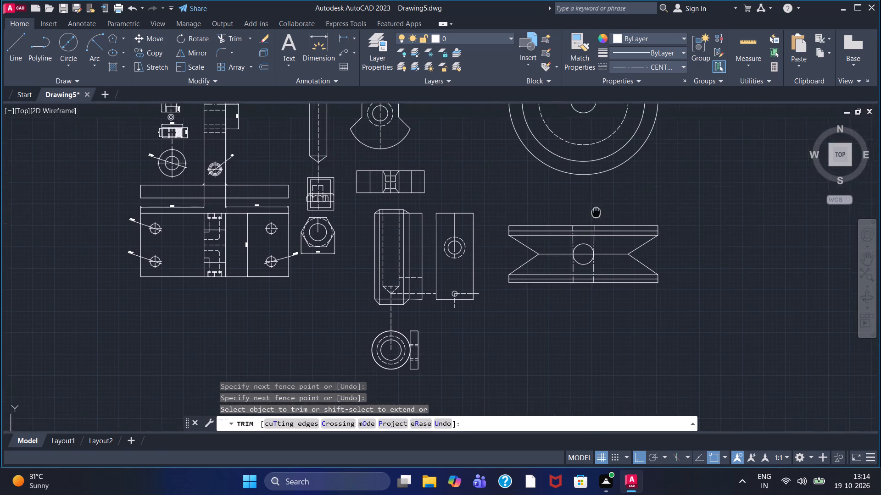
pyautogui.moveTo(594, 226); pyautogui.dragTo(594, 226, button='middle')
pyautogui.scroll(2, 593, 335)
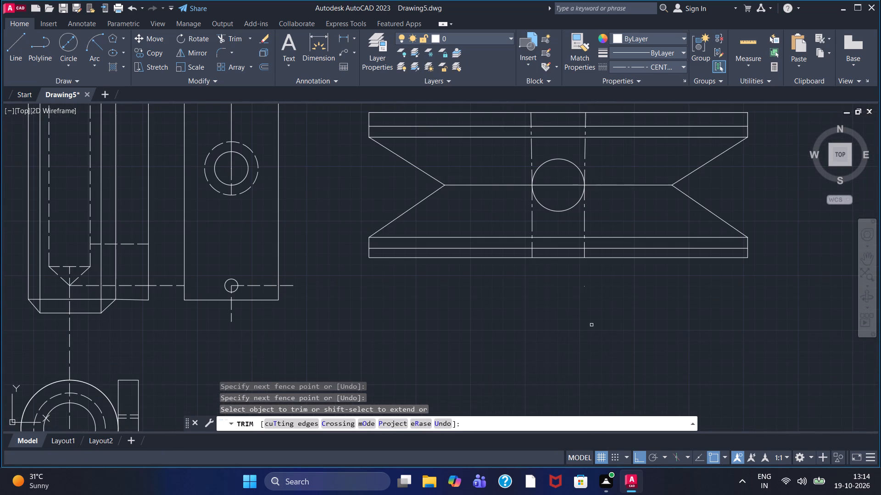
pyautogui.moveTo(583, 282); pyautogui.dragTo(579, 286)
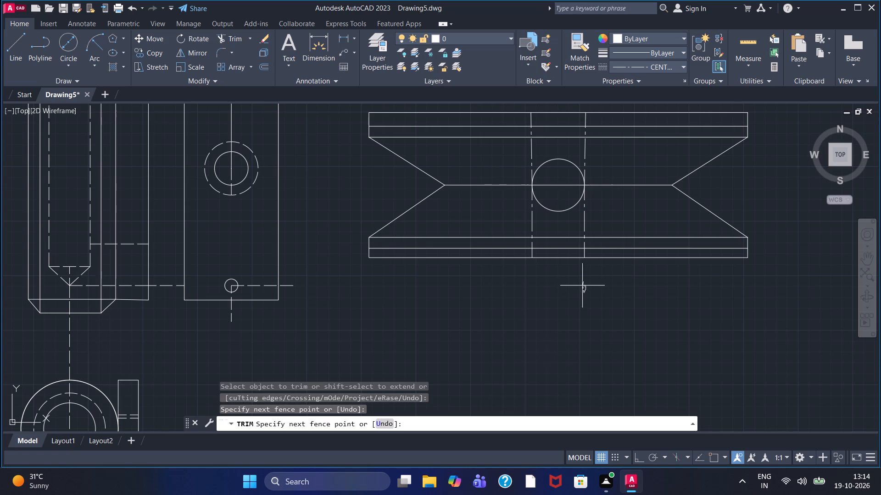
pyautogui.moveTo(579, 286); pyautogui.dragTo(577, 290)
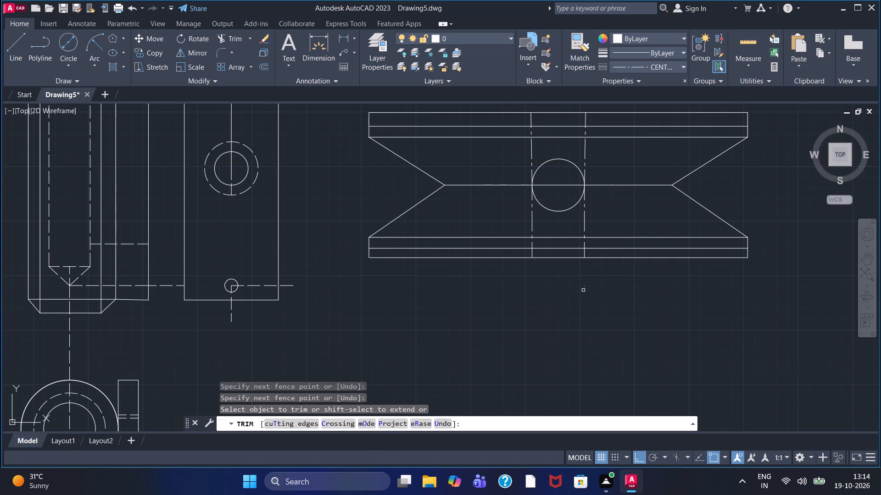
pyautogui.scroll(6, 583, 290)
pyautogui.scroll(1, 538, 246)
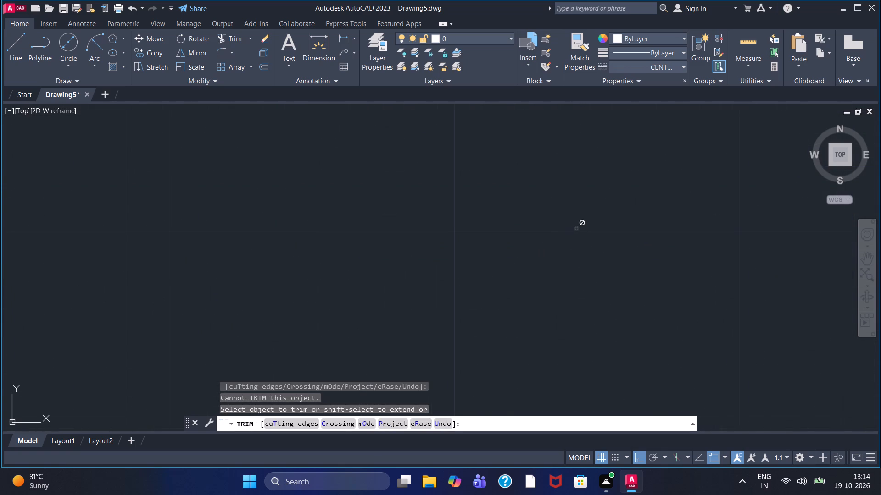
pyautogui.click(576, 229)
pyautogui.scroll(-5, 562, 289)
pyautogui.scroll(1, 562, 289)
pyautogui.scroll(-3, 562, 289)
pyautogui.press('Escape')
# Set the current linetype to Continuous and draw the top, right and bottom edges of a horizontal rectangle about 330 units long below the grooved part's projected view.
pyautogui.scroll(-2, 563, 294)
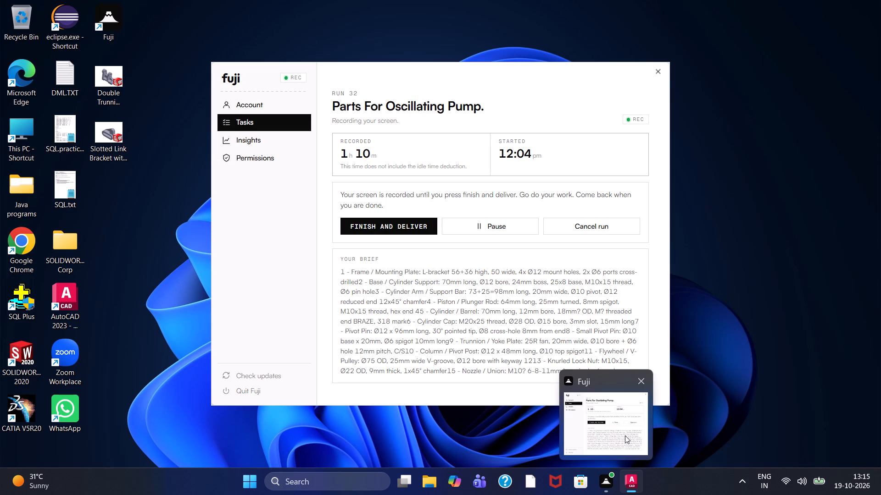
pyautogui.scroll(-1, 687, 368)
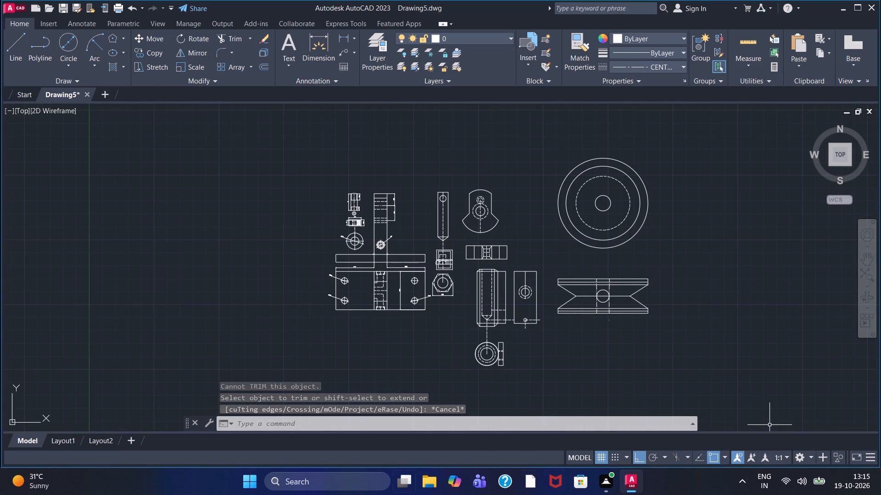
pyautogui.scroll(-1, 647, 348)
pyautogui.moveTo(641, 348); pyautogui.dragTo(593, 304, button='middle')
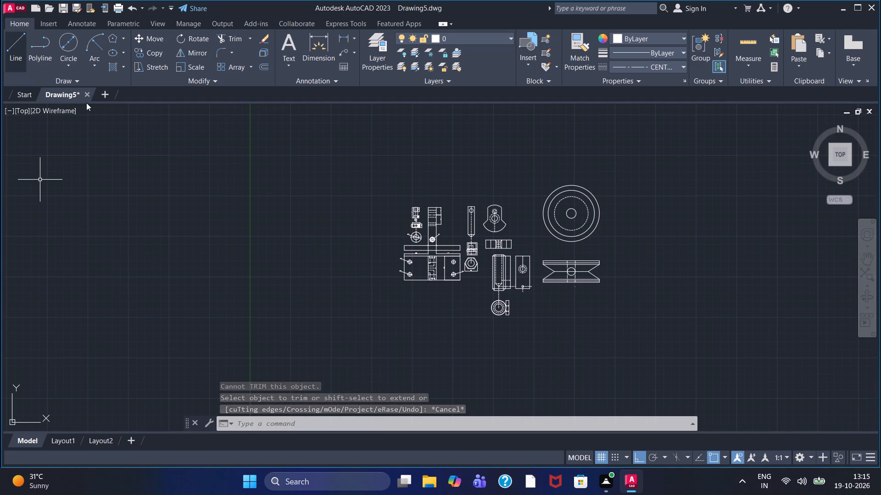
pyautogui.click(679, 65)
pyautogui.click(675, 131)
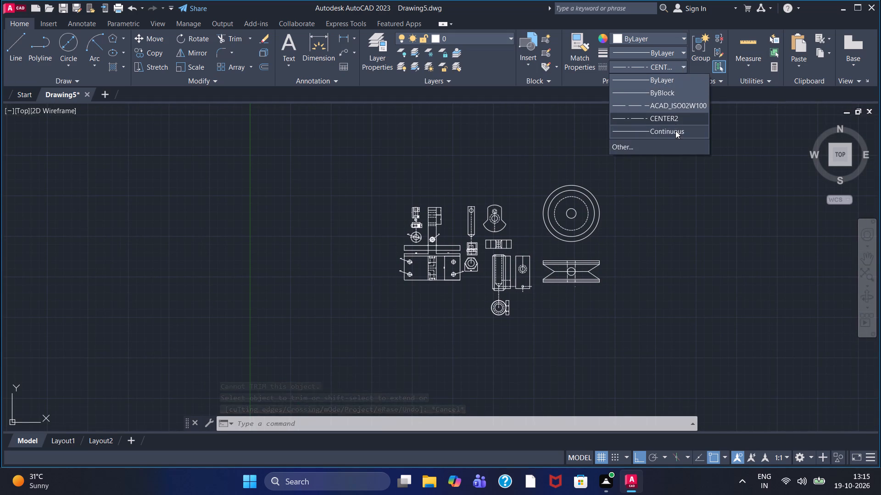
pyautogui.click(19, 46)
pyautogui.scroll(1, 558, 324)
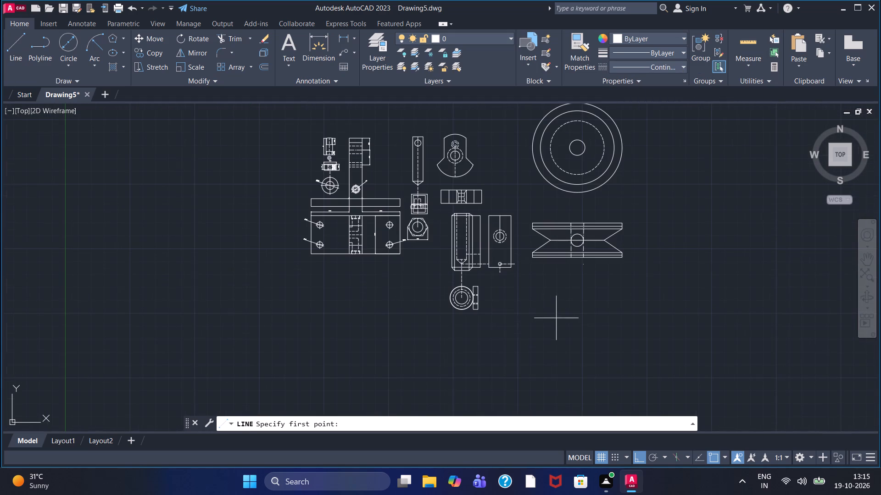
pyautogui.click(535, 287)
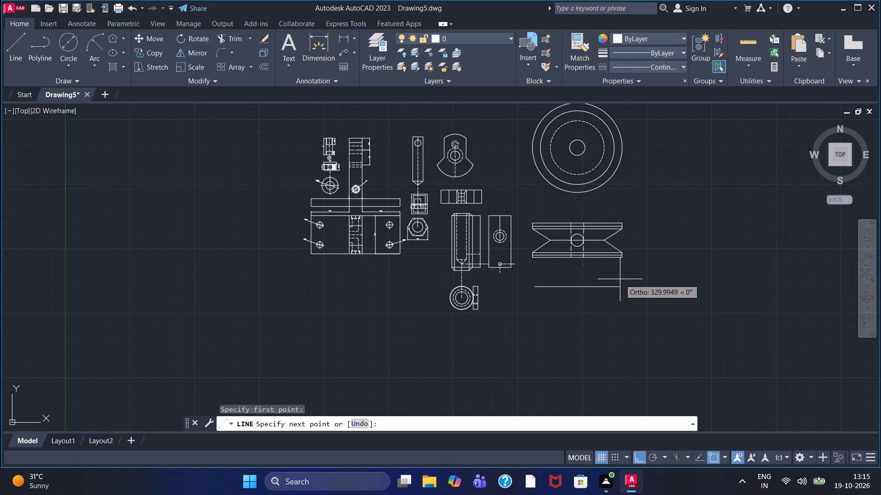
pyautogui.click(620, 279)
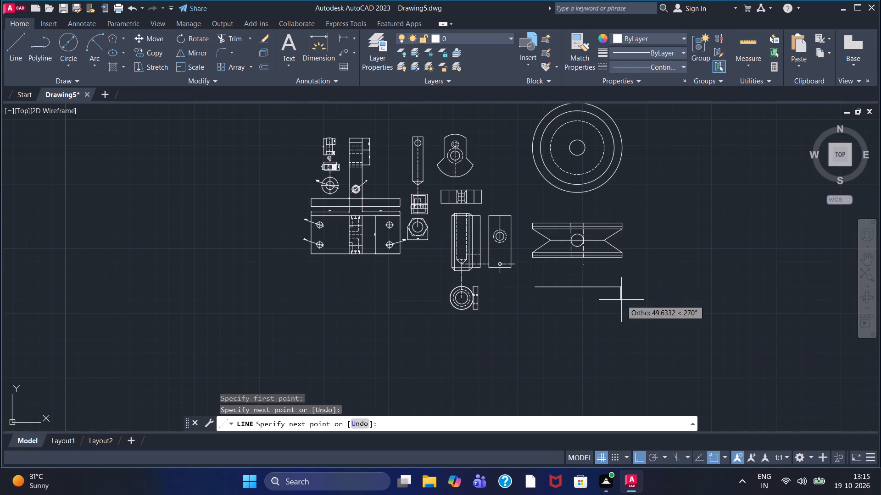
pyautogui.click(619, 306)
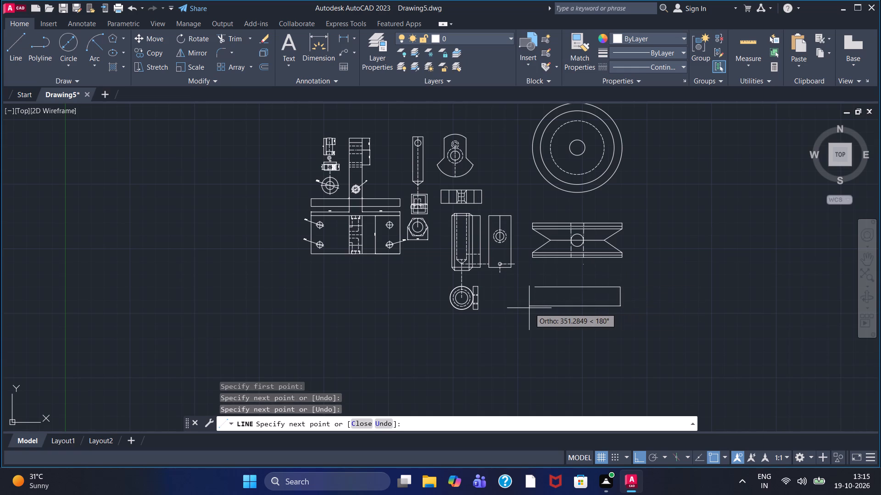
pyautogui.click(529, 308)
pyautogui.rightClick(530, 301)
pyautogui.click(542, 308)
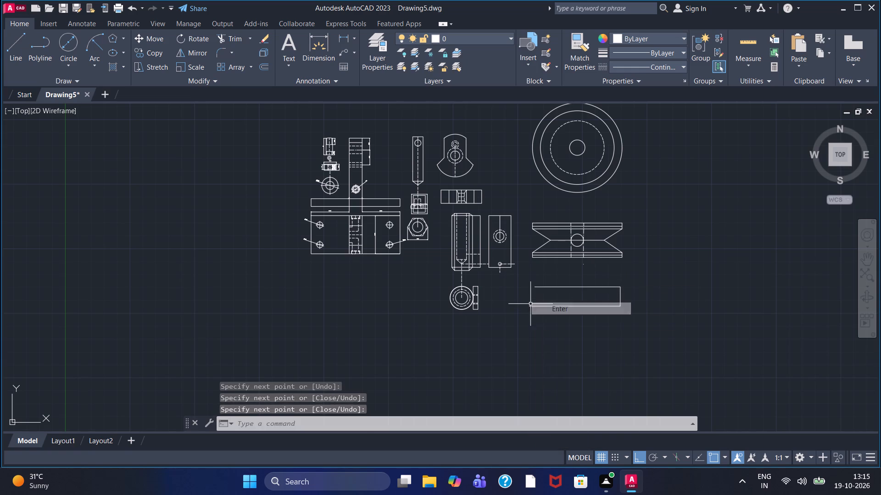
# Draw the rectangle's left edge as a vertical line from the top edge's left end down past the bottom edge.
pyautogui.click(22, 47)
pyautogui.click(531, 287)
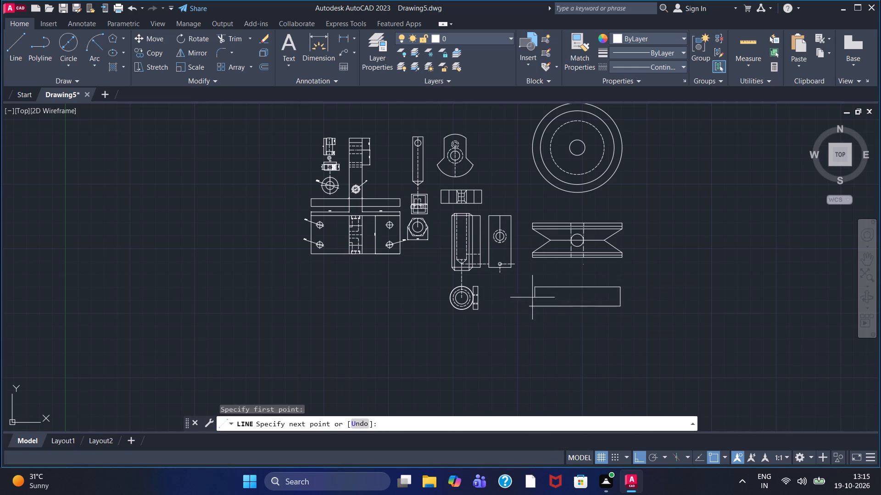
pyautogui.doubleClick(536, 330)
pyautogui.rightClick(536, 330)
pyautogui.click(552, 337)
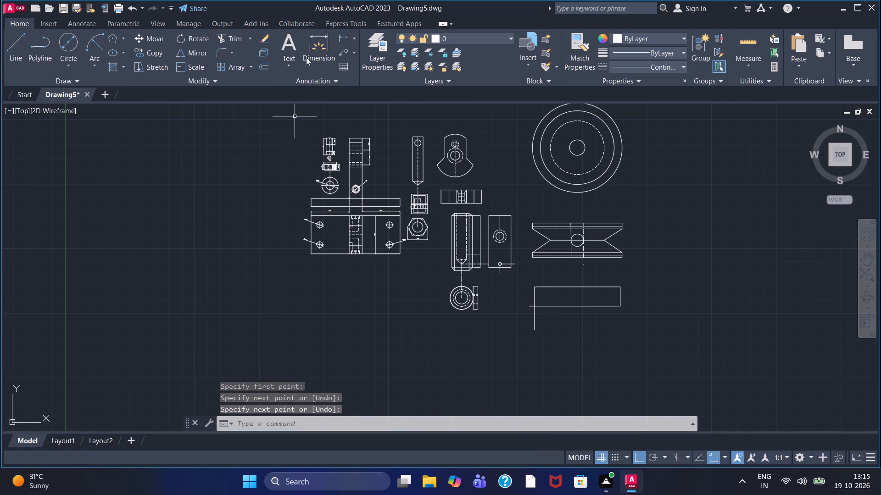
# Trim the overhanging ends of the left and bottom edges at the rectangle's lower-left corner.
pyautogui.click(244, 35)
pyautogui.scroll(2, 550, 332)
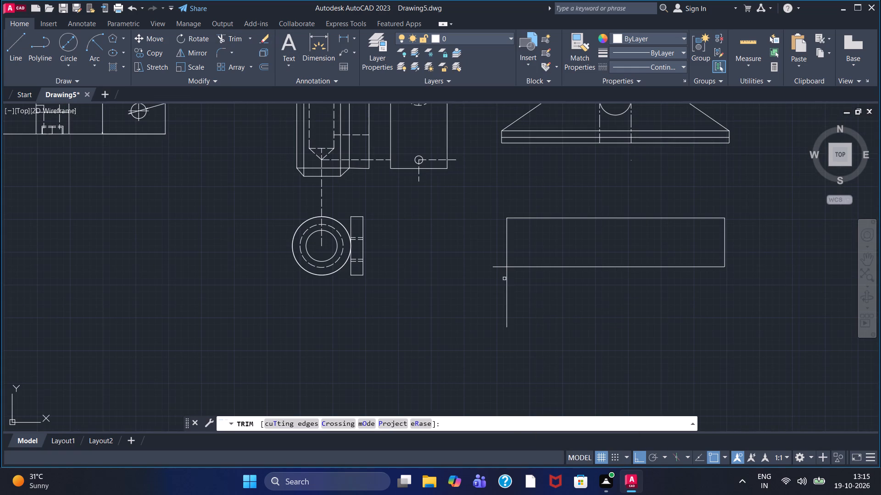
pyautogui.click(505, 280)
pyautogui.click(526, 286)
pyautogui.moveTo(500, 255); pyautogui.dragTo(497, 272)
pyautogui.click(497, 272)
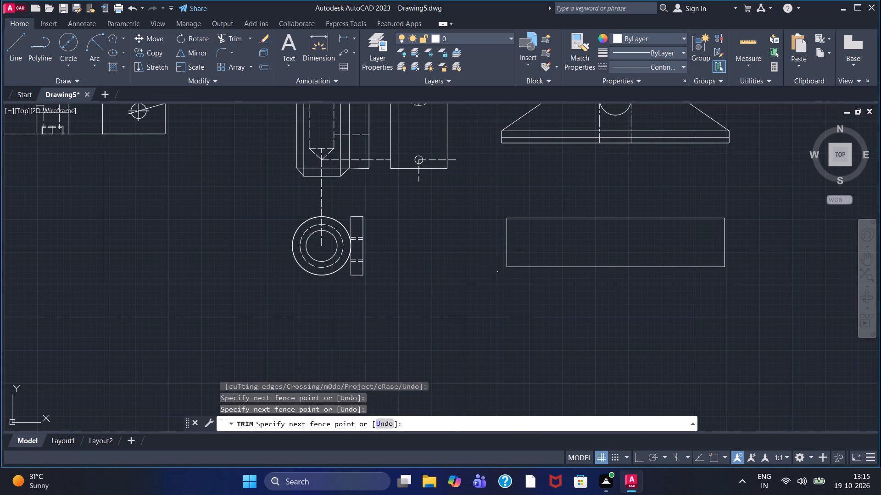
pyautogui.click(429, 257)
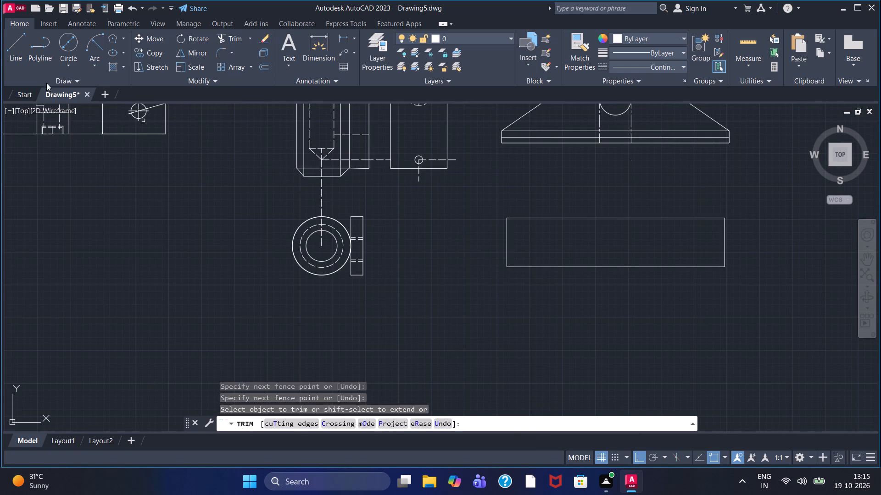
# Draw a 30 by 25 stub outside the long rectangle's left edge, starting 25 below its top-left corner, with the stub's bottom line running past the edge.
pyautogui.click(16, 47)
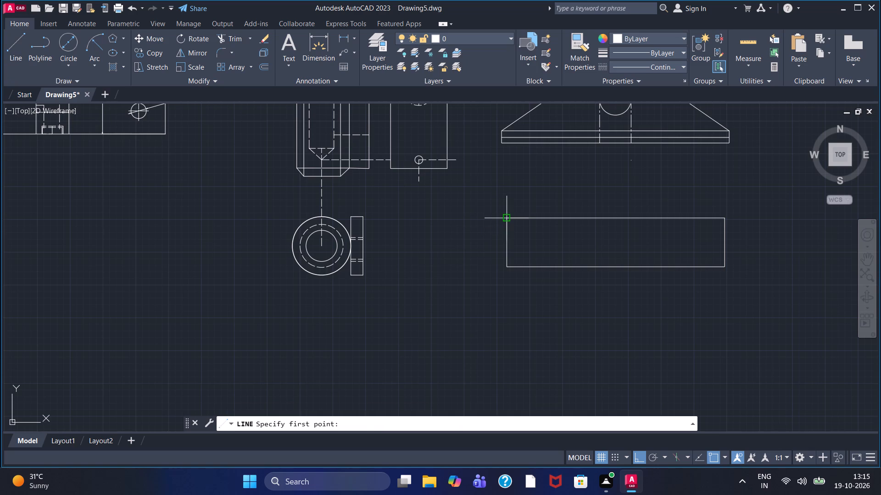
pyautogui.click(508, 219)
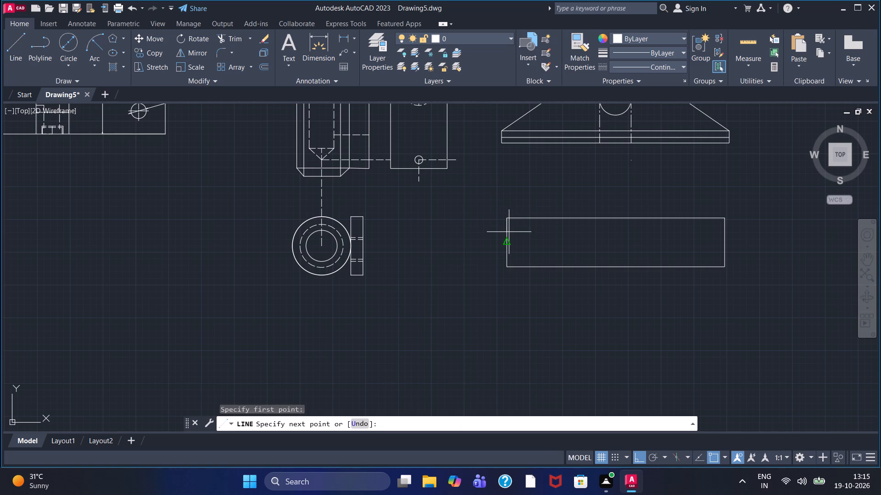
pyautogui.scroll(3, 508, 231)
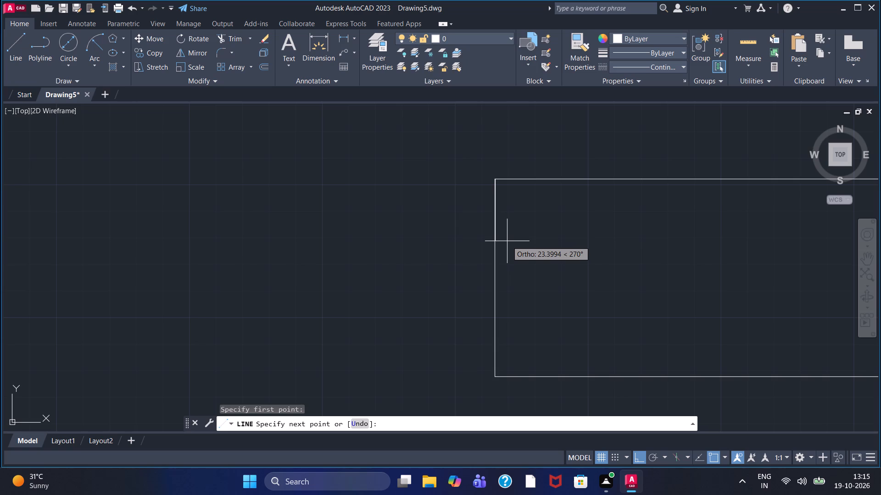
pyautogui.write('25')
pyautogui.press('Return')
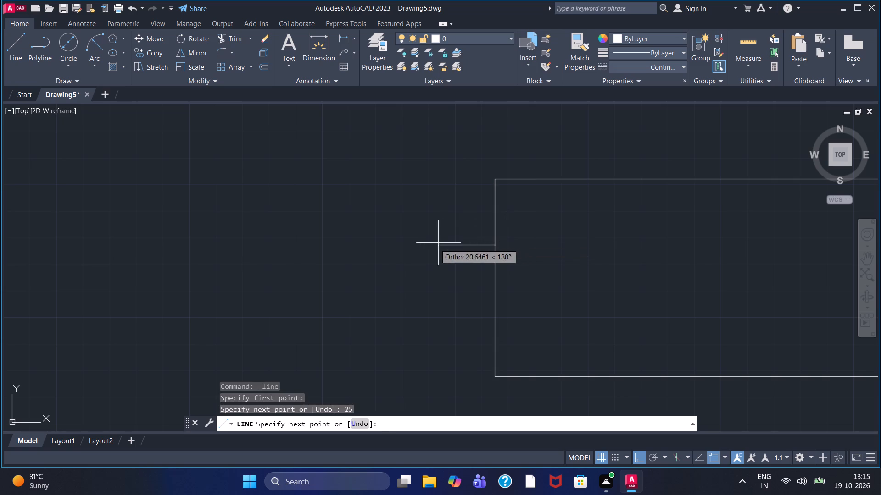
pyautogui.write('30')
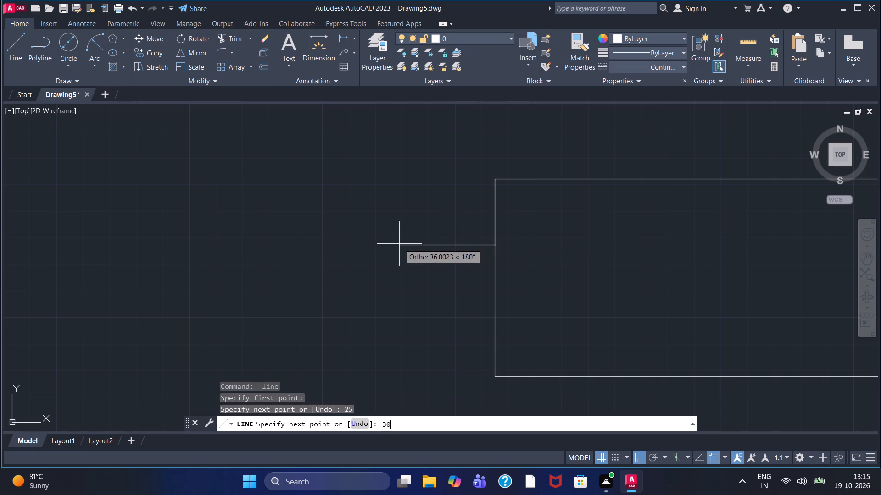
pyautogui.press('Return')
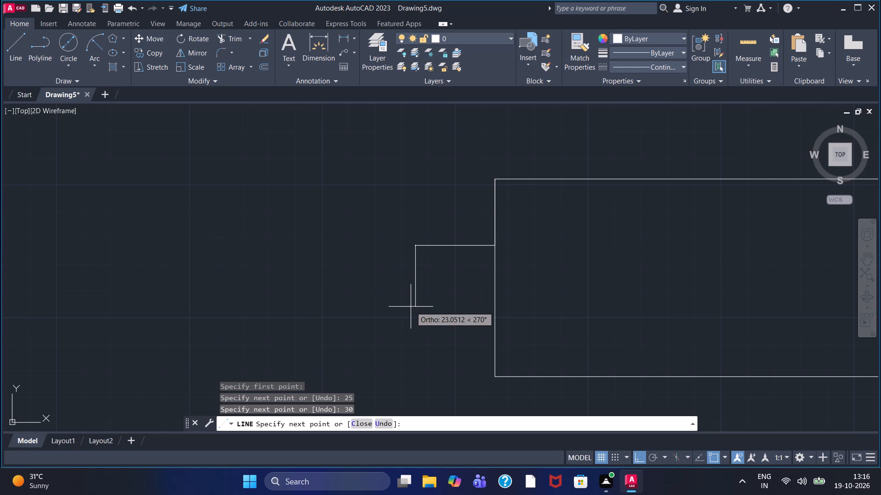
pyautogui.write('25')
pyautogui.press('Return')
pyautogui.doubleClick(518, 318)
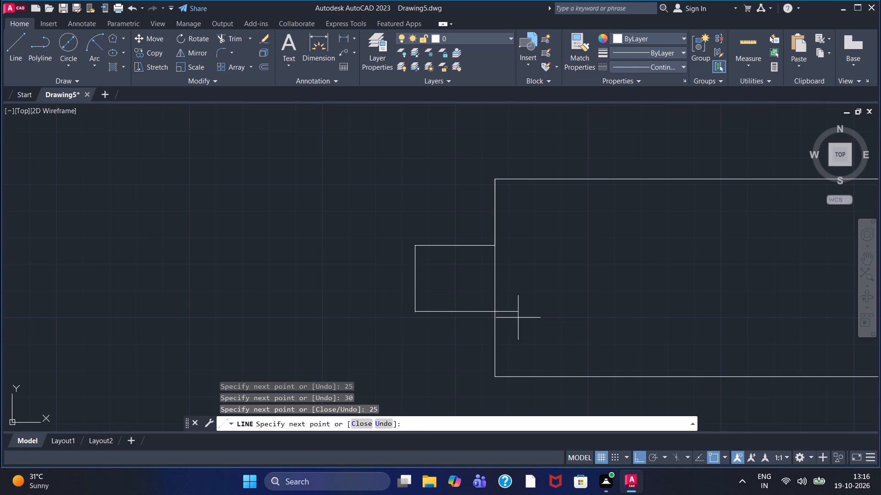
pyautogui.rightClick(518, 318)
pyautogui.click(533, 319)
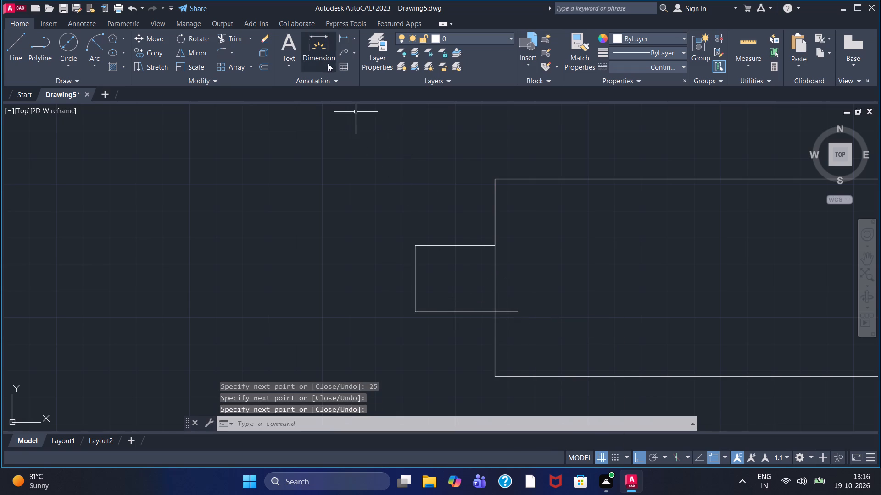
# Trim the stub's bottom line where it overhangs into the long rectangle.
pyautogui.click(217, 39)
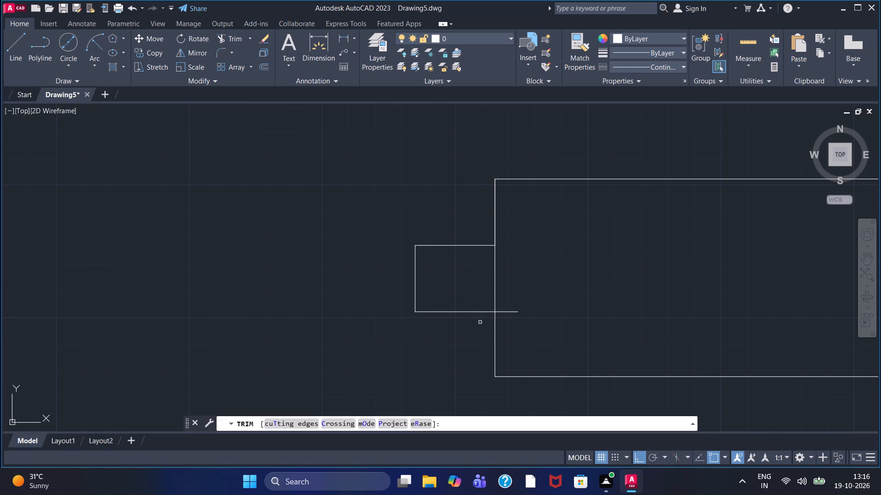
pyautogui.moveTo(507, 327); pyautogui.dragTo(512, 301)
# Set the current linetype to ACAD_ISO02W100 and draw a horizontal line from the stub's left-edge midpoint to the long rectangle's right-edge midpoint.
pyautogui.scroll(-1, 530, 308)
pyautogui.scroll(-1, 666, 308)
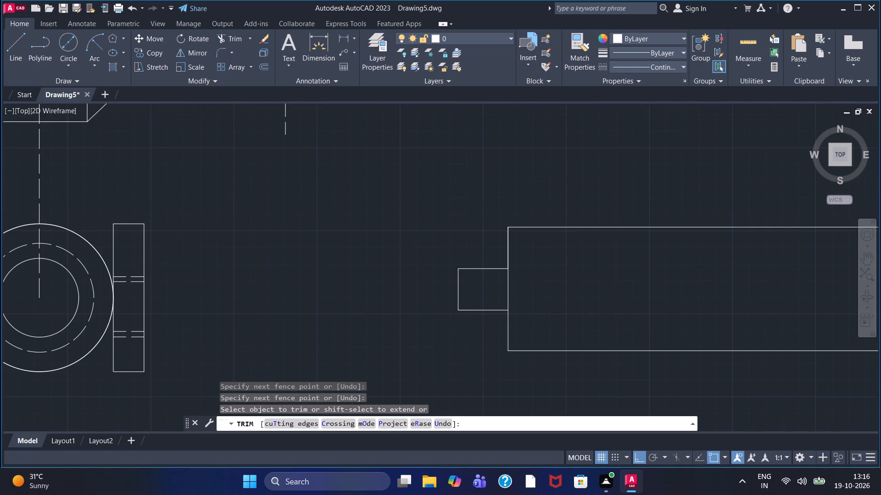
pyautogui.moveTo(666, 308); pyautogui.dragTo(557, 271, button='middle')
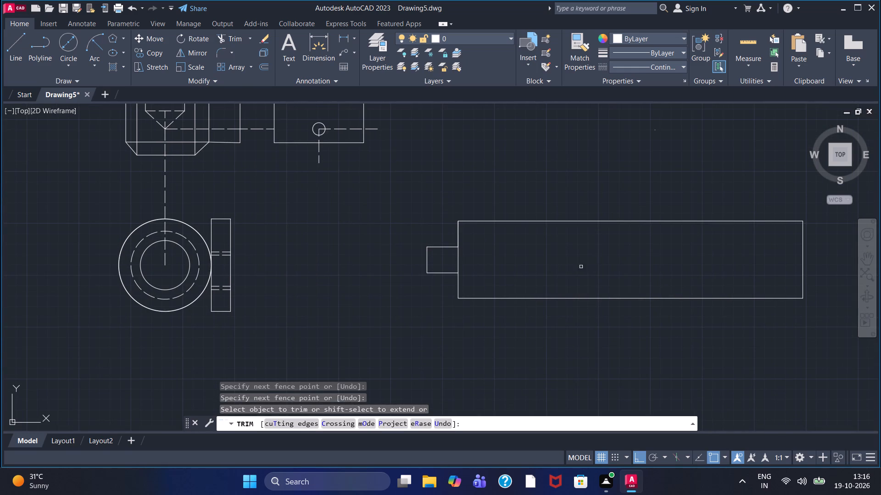
pyautogui.click(636, 62)
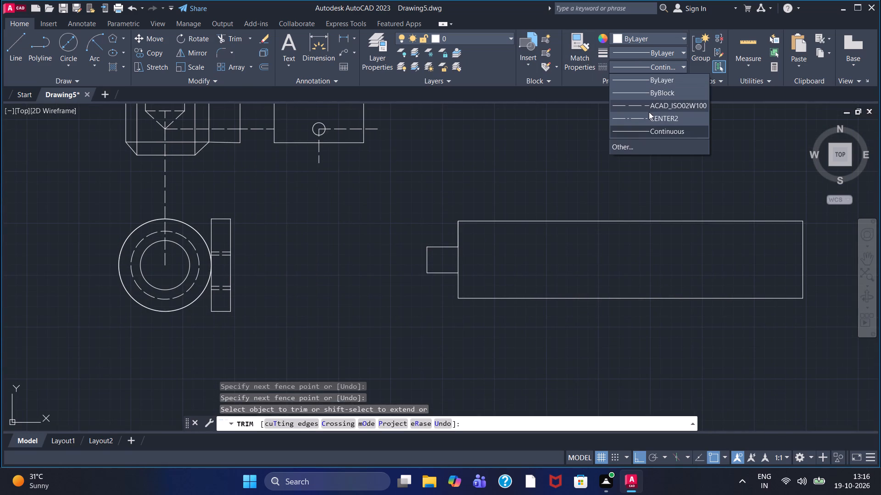
pyautogui.click(649, 110)
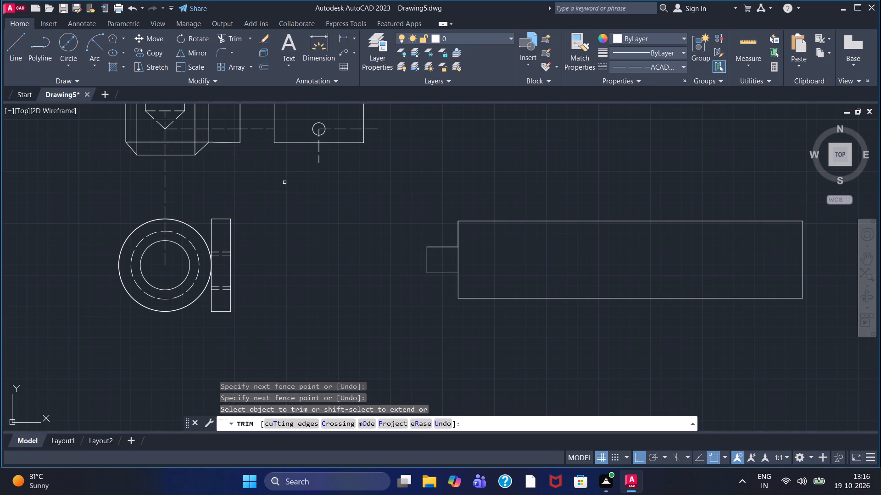
pyautogui.click(21, 53)
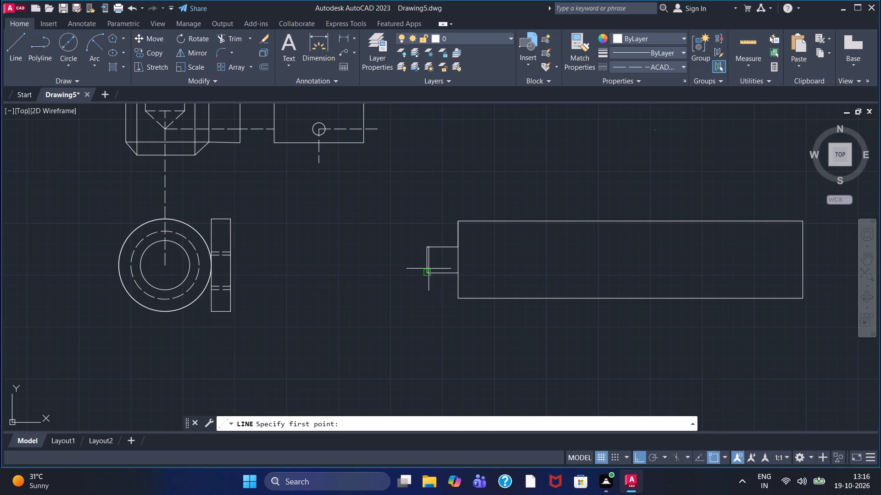
pyautogui.doubleClick(429, 261)
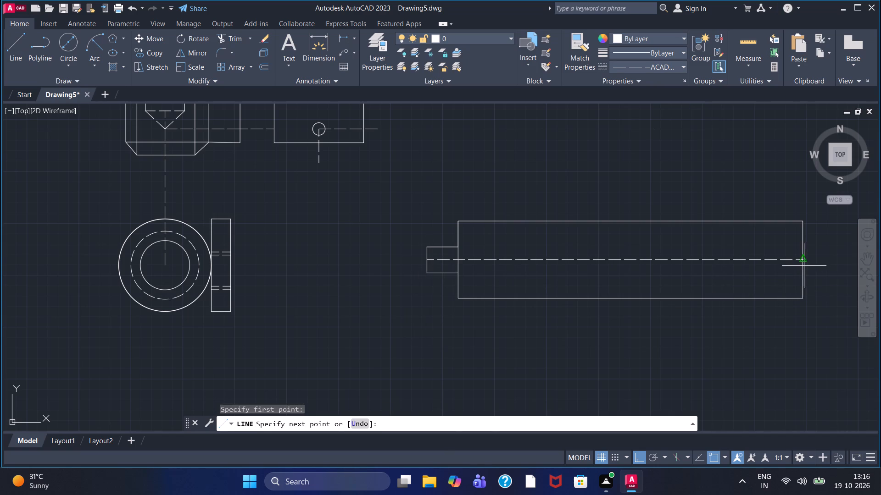
pyautogui.doubleClick(805, 262)
pyautogui.rightClick(805, 262)
pyautogui.click(823, 269)
# Set the current linetype to Continuous and draw a closed four-sided outline about 176 by 65 units below the right half of the stubbed rectangle.
pyautogui.scroll(-2, 823, 269)
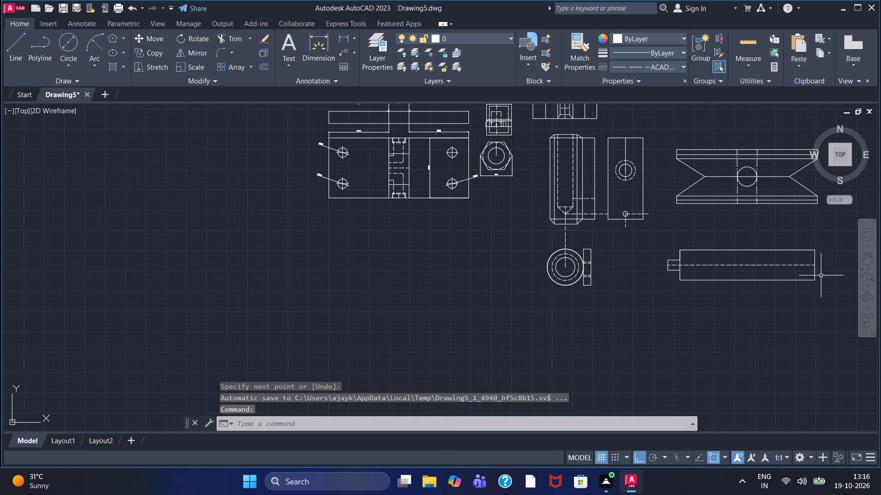
pyautogui.moveTo(790, 317); pyautogui.dragTo(643, 270, button='middle')
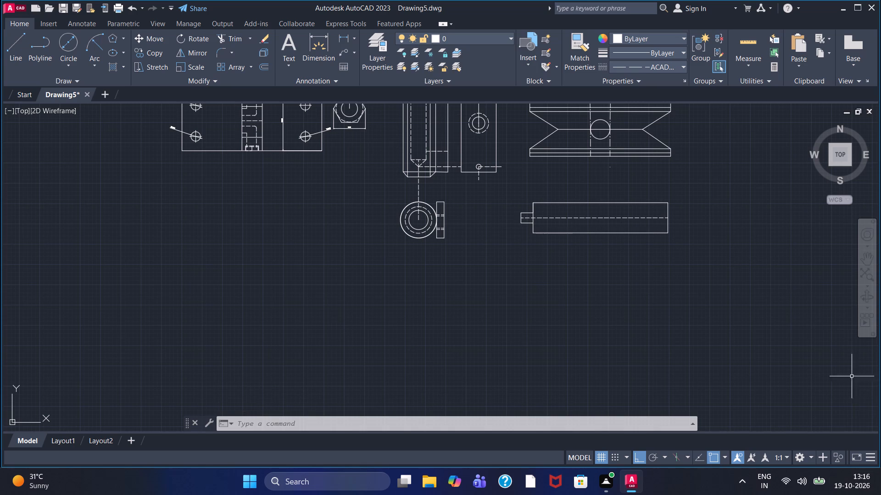
pyautogui.moveTo(673, 324); pyautogui.dragTo(620, 295, button='middle')
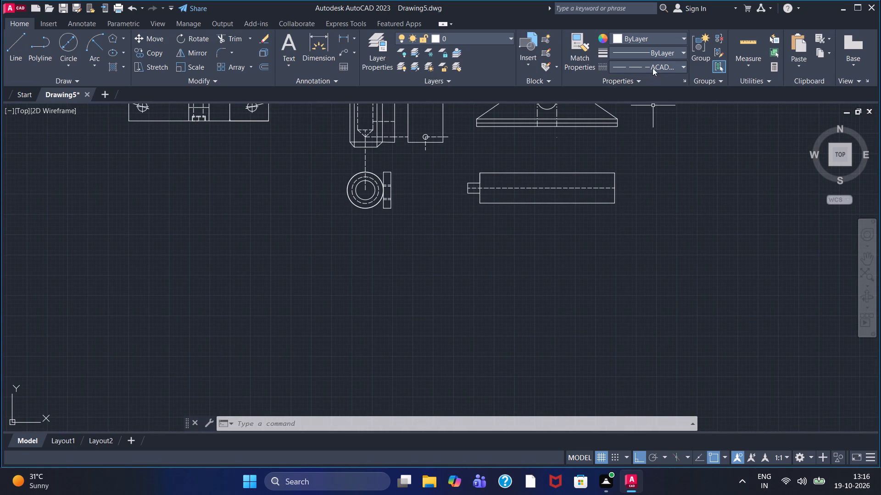
pyautogui.click(652, 67)
pyautogui.doubleClick(658, 126)
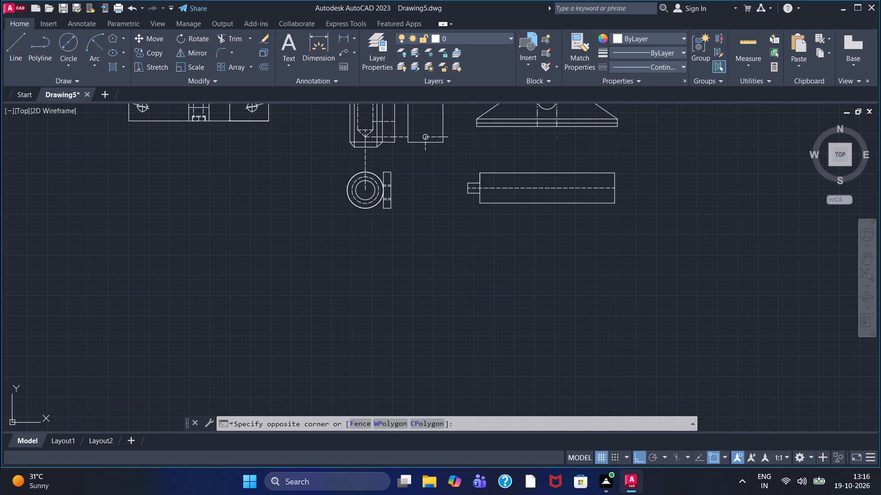
pyautogui.press('Escape')
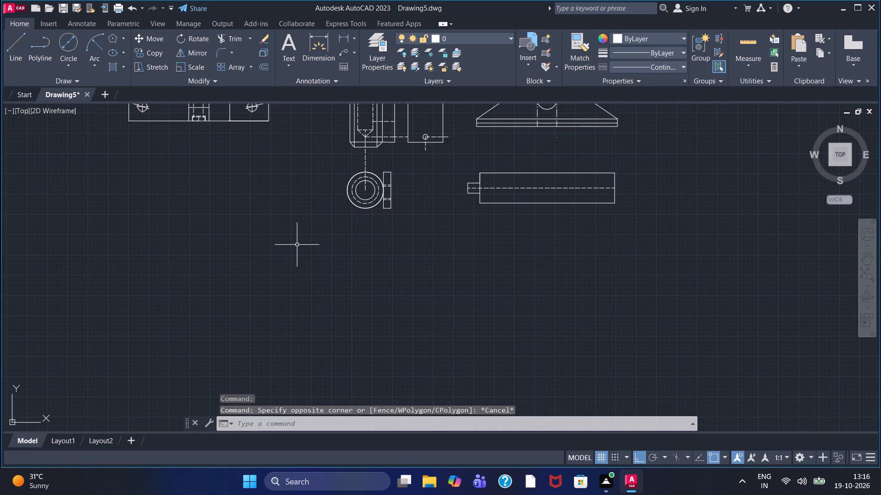
pyautogui.click(7, 44)
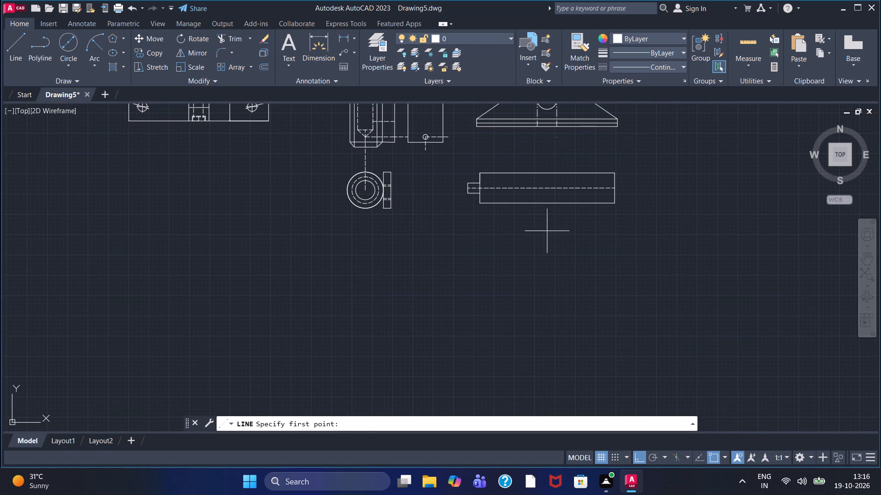
pyautogui.click(543, 227)
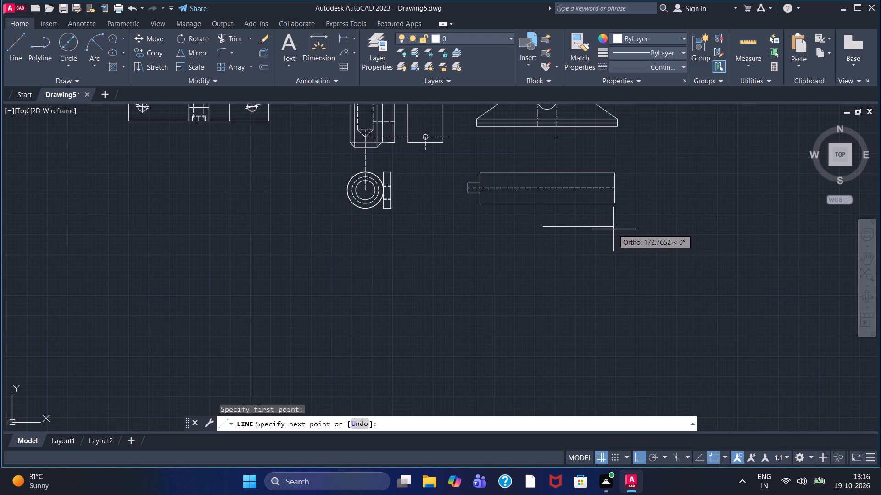
pyautogui.click(615, 229)
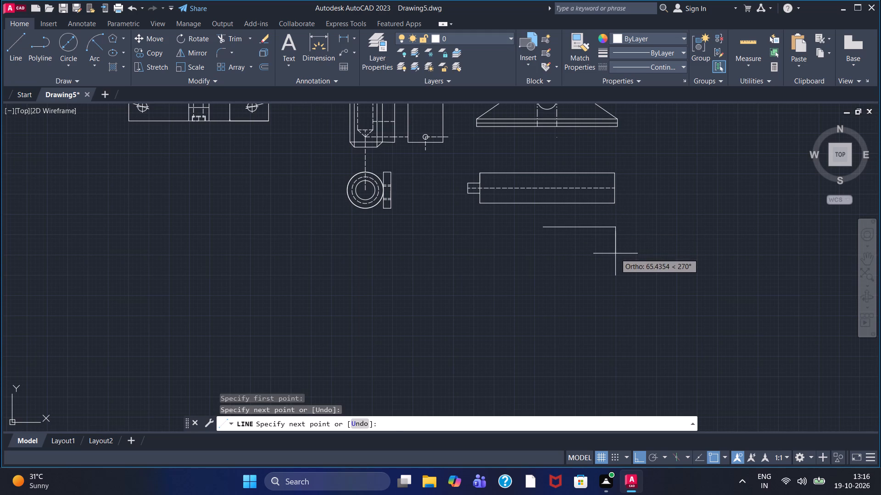
pyautogui.click(615, 253)
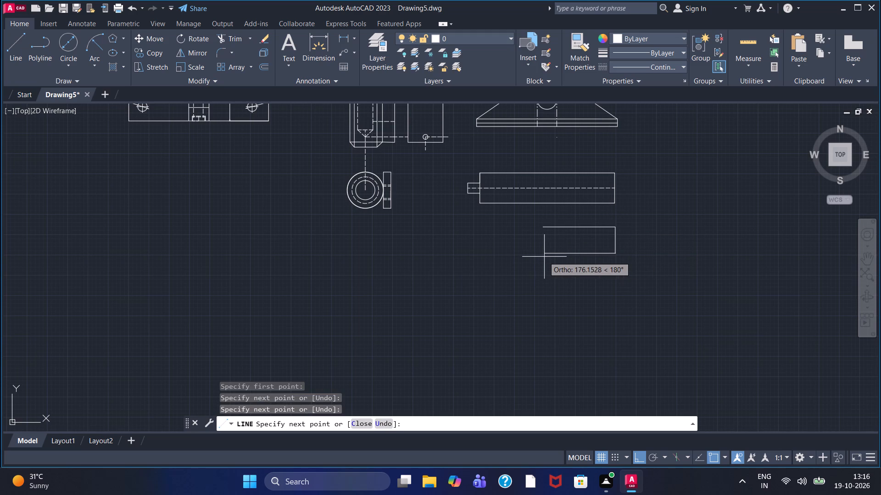
pyautogui.click(544, 256)
pyautogui.click(545, 231)
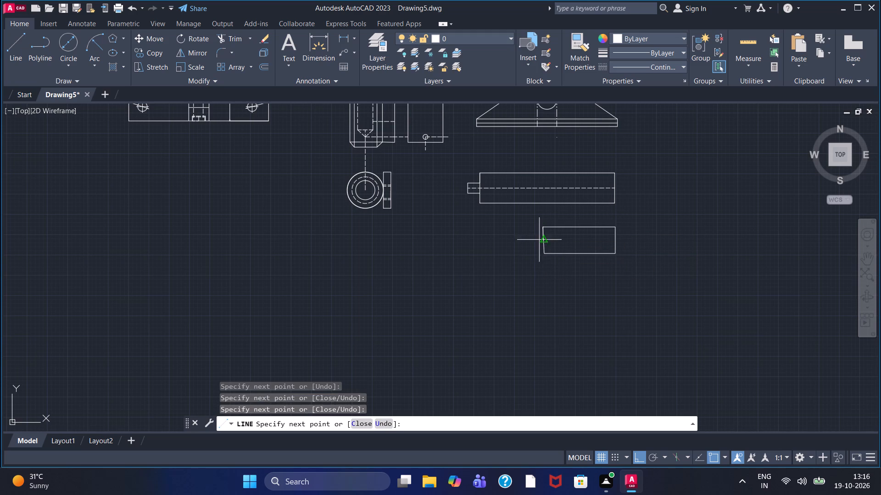
pyautogui.press('Escape')
# Replace the new outline's slanted left edge with a vertical line from the bottom edge's left end up past the top edge.
pyautogui.scroll(3, 536, 247)
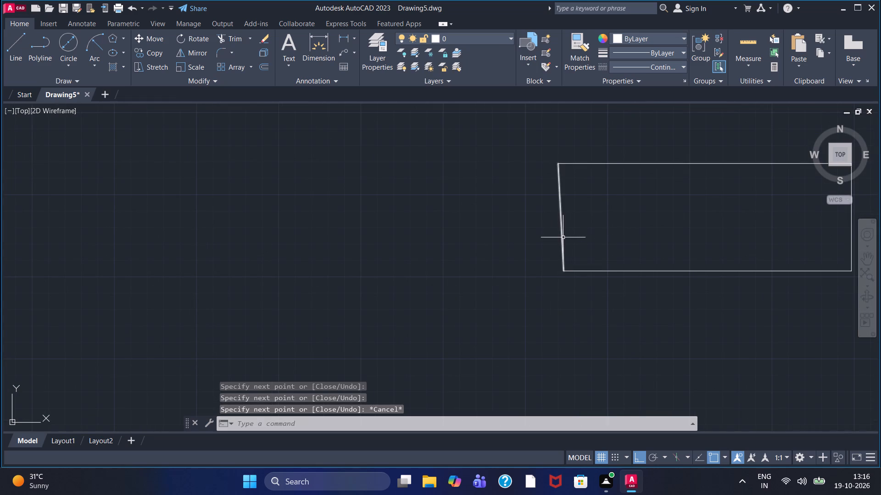
pyautogui.click(563, 237)
pyautogui.press('Delete')
pyautogui.click(6, 50)
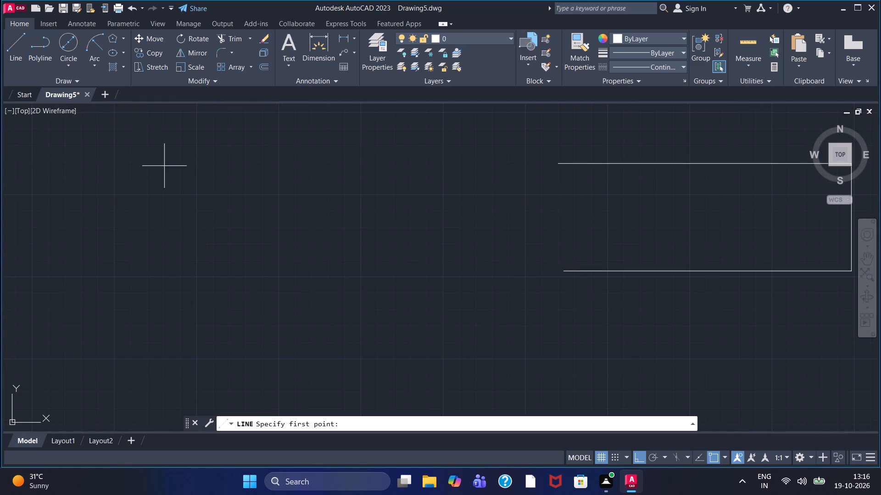
pyautogui.moveTo(564, 273); pyautogui.dragTo(565, 268)
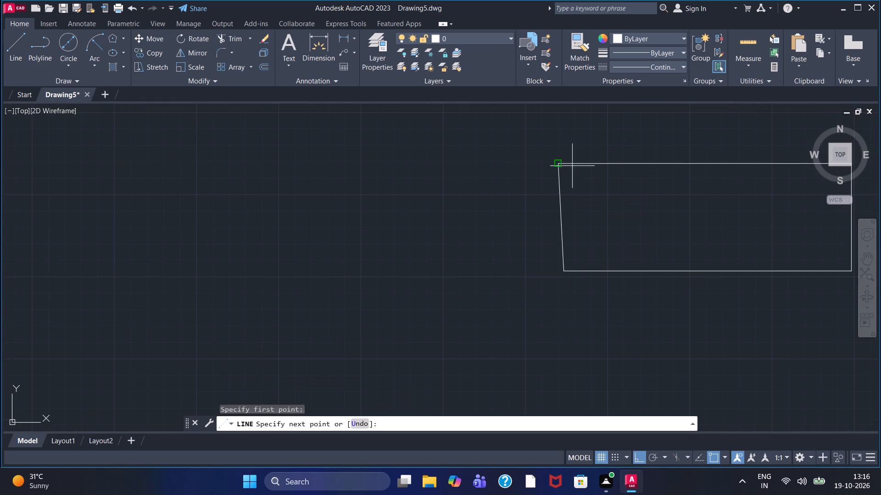
pyautogui.click(572, 144)
pyautogui.press('Delete')
pyautogui.rightClick(572, 144)
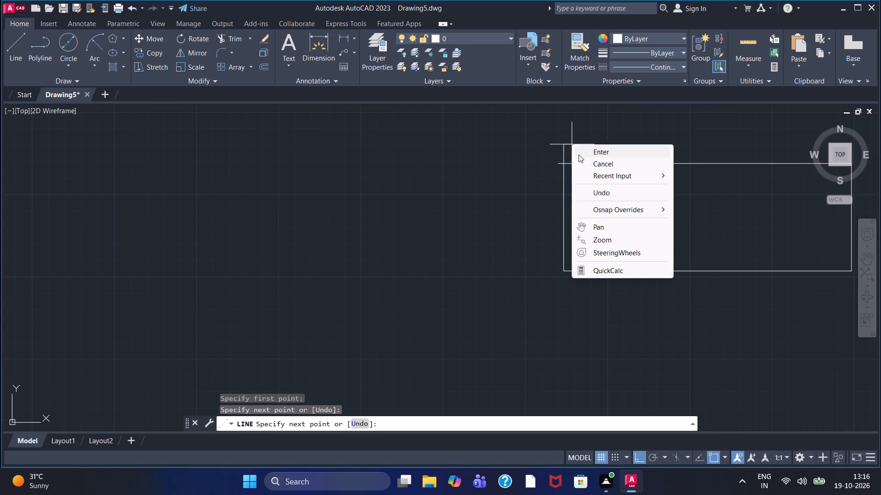
pyautogui.click(582, 147)
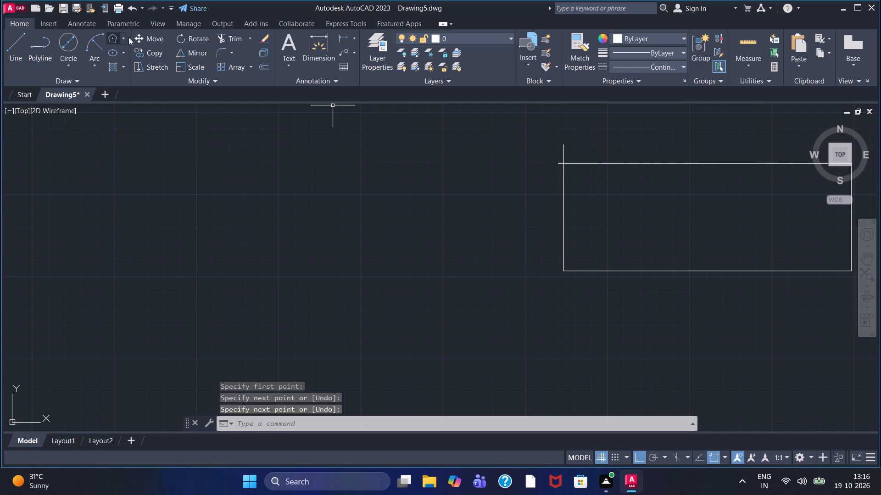
# Trim the overhanging ends of the left and top edges at the smaller rectangle's upper-left corner.
pyautogui.click(230, 38)
pyautogui.scroll(2, 563, 151)
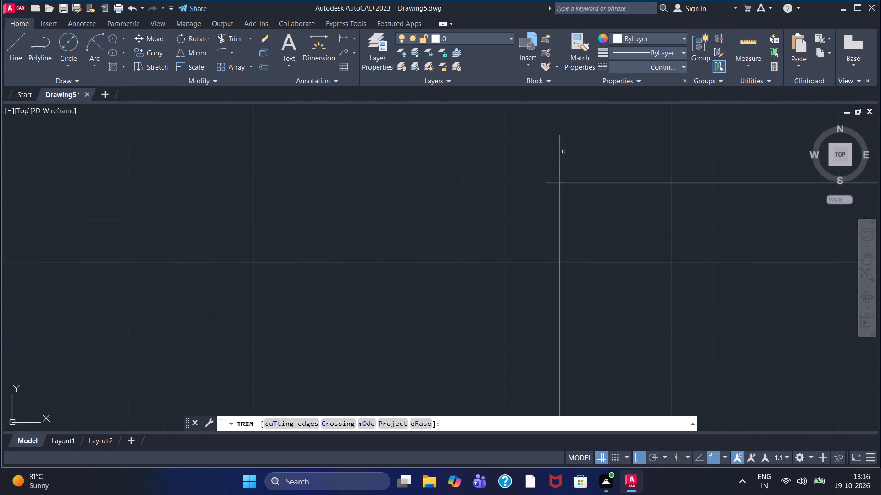
pyautogui.click(558, 167)
pyautogui.moveTo(558, 166); pyautogui.dragTo(582, 161)
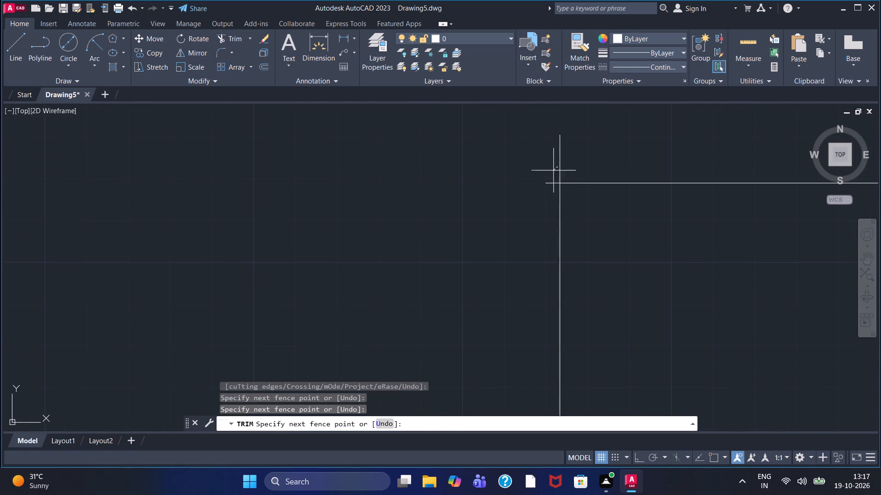
pyautogui.click(586, 153)
pyautogui.moveTo(555, 171); pyautogui.dragTo(554, 192)
# Draw a three-sided stub outline on the smaller rectangle's left side, with a top line about 45 units and a bottom line about 54 units long.
pyautogui.scroll(-2, 554, 192)
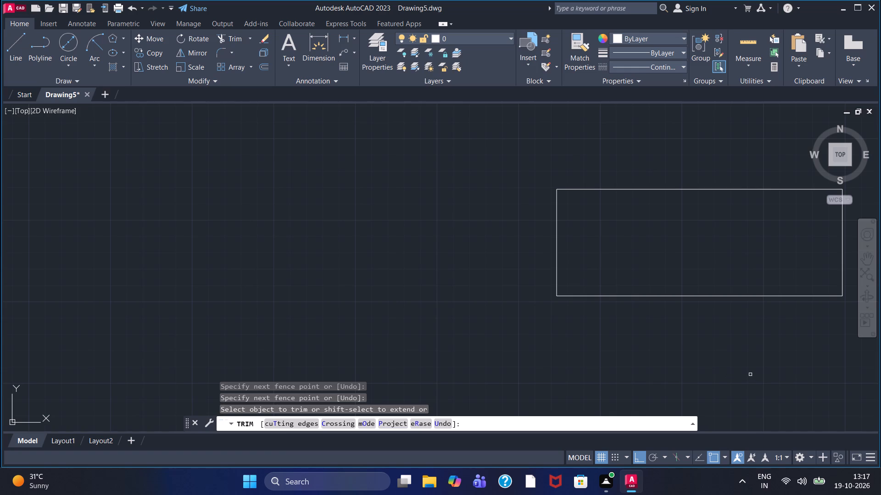
pyautogui.click(10, 52)
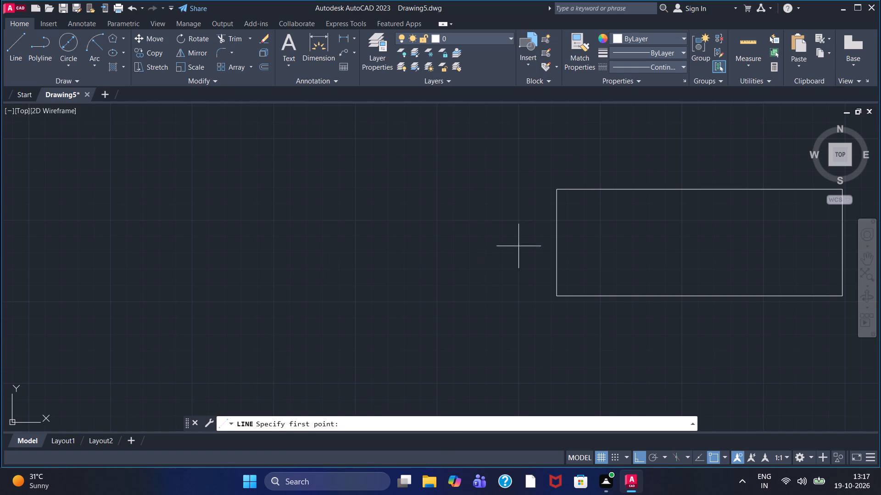
pyautogui.click(501, 210)
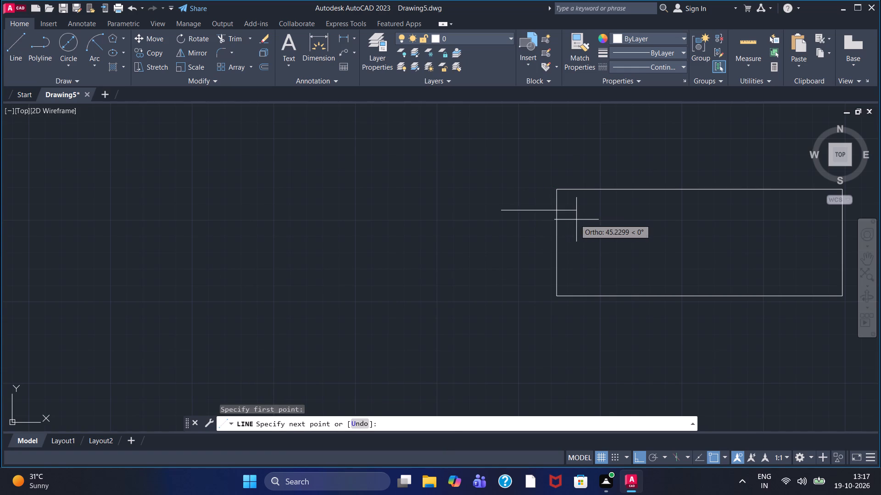
pyautogui.click(576, 220)
pyautogui.rightClick(576, 220)
pyautogui.click(586, 229)
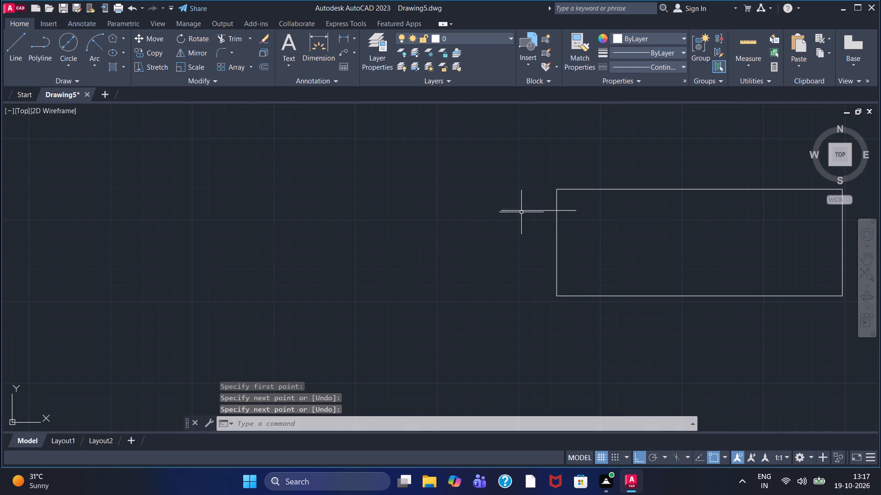
pyautogui.click(19, 52)
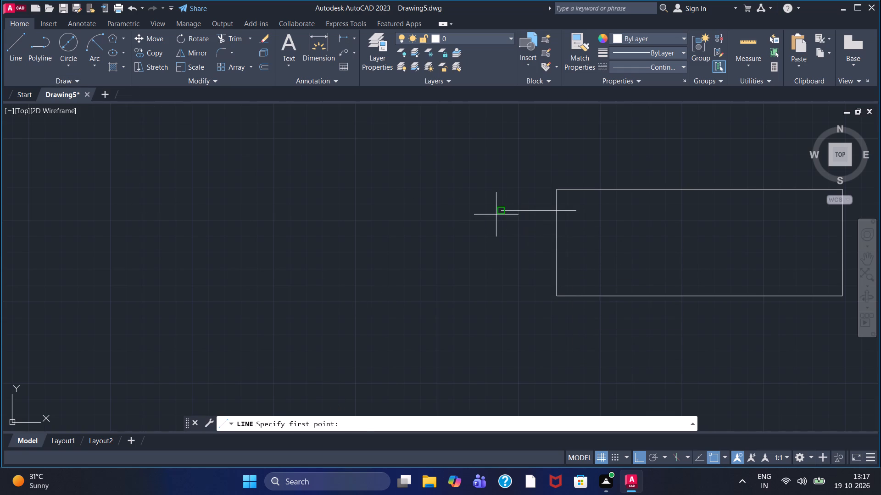
pyautogui.click(496, 214)
pyautogui.click(502, 275)
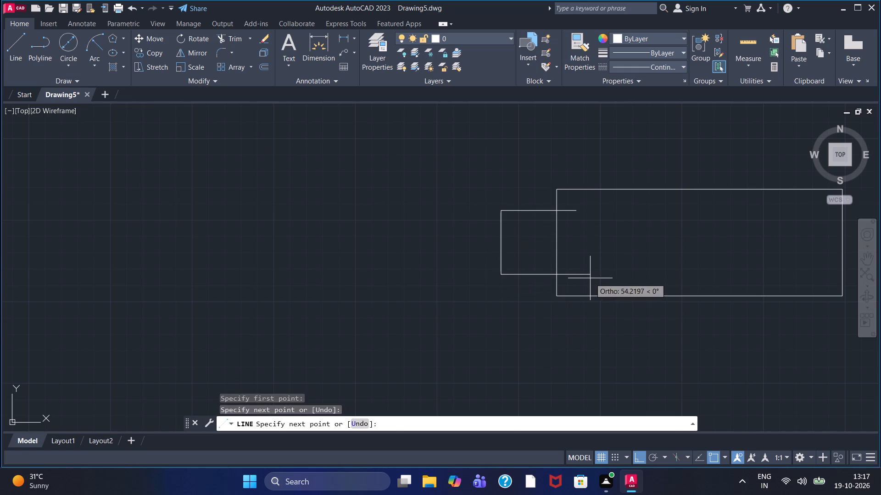
pyautogui.click(590, 278)
pyautogui.rightClick(590, 278)
pyautogui.click(609, 283)
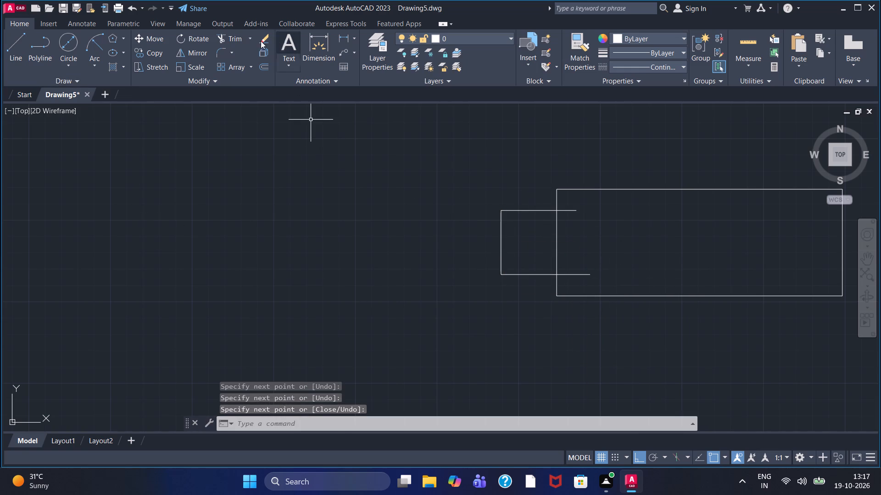
# Trim the stub's top and bottom lines where they extend inside the smaller rectangle.
pyautogui.click(228, 41)
pyautogui.click(568, 210)
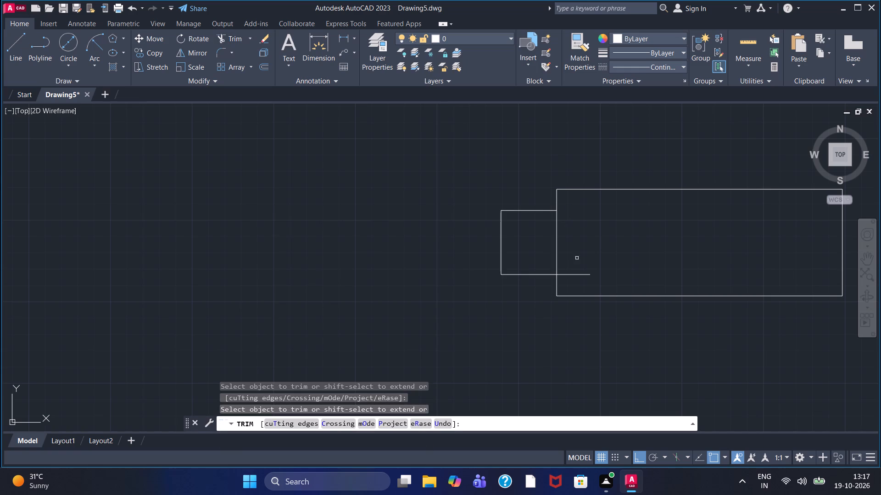
pyautogui.click(578, 275)
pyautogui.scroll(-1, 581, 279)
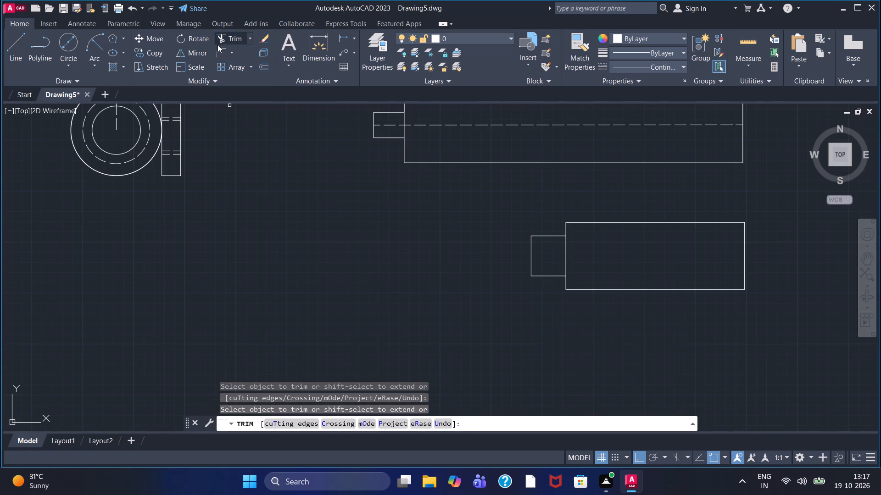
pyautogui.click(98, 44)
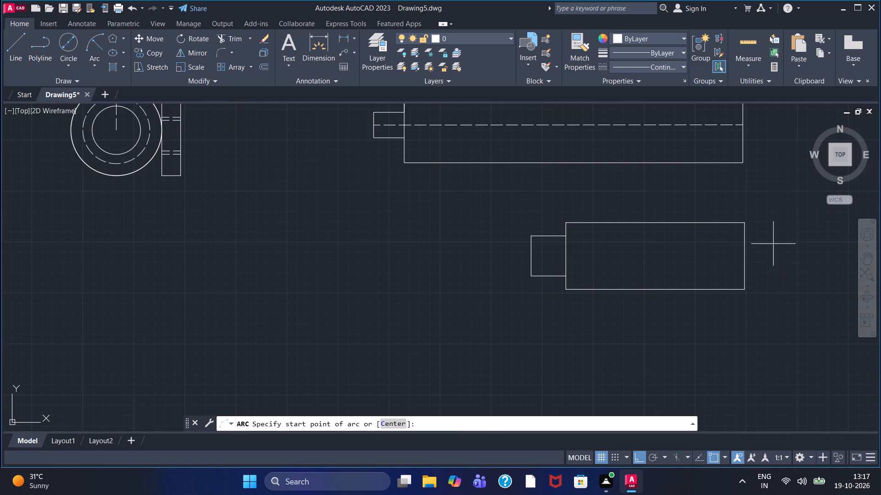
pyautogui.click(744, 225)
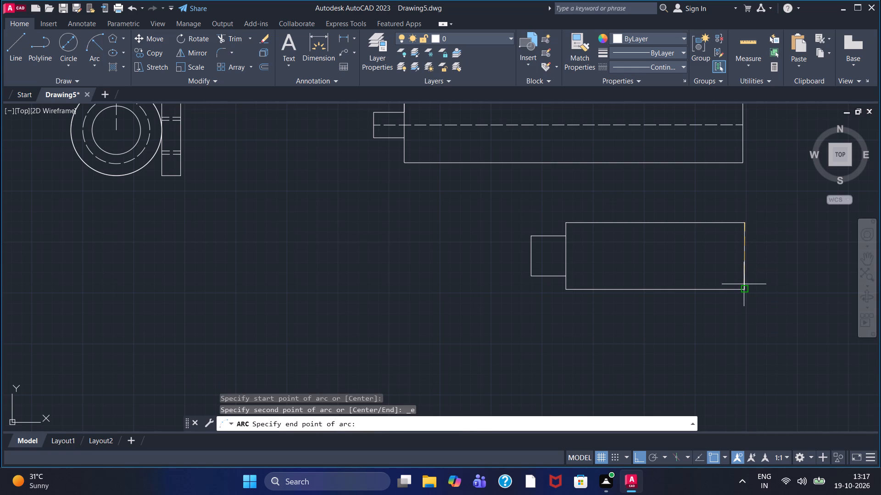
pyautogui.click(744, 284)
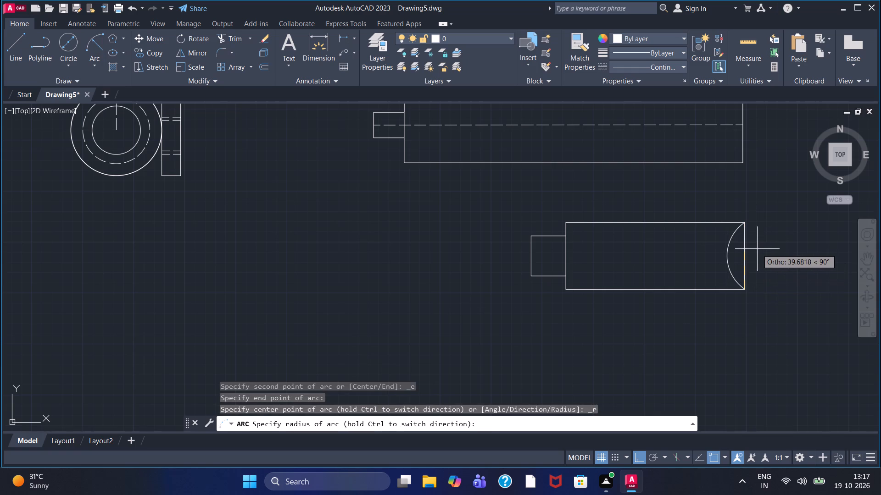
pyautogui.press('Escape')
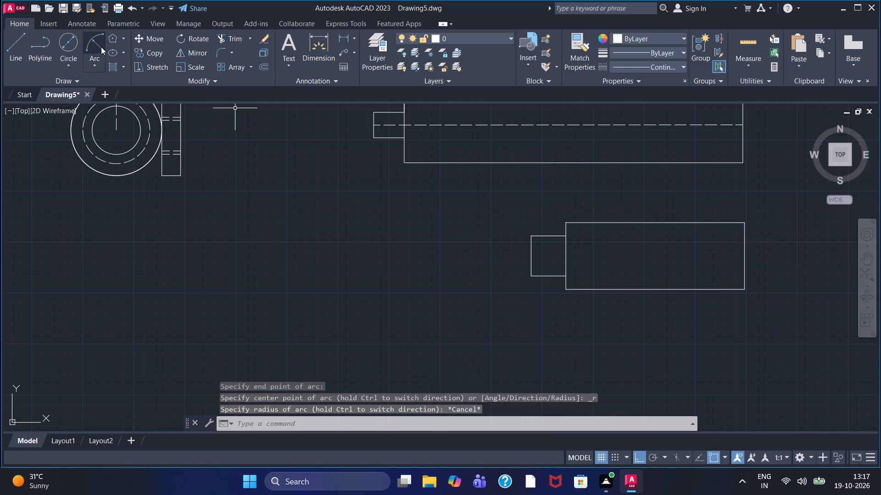
# Draw an outward-bulging arc of about 44 units radius from the smaller rectangle's lower-right corner to its upper-right corner.
pyautogui.click(101, 47)
pyautogui.click(744, 290)
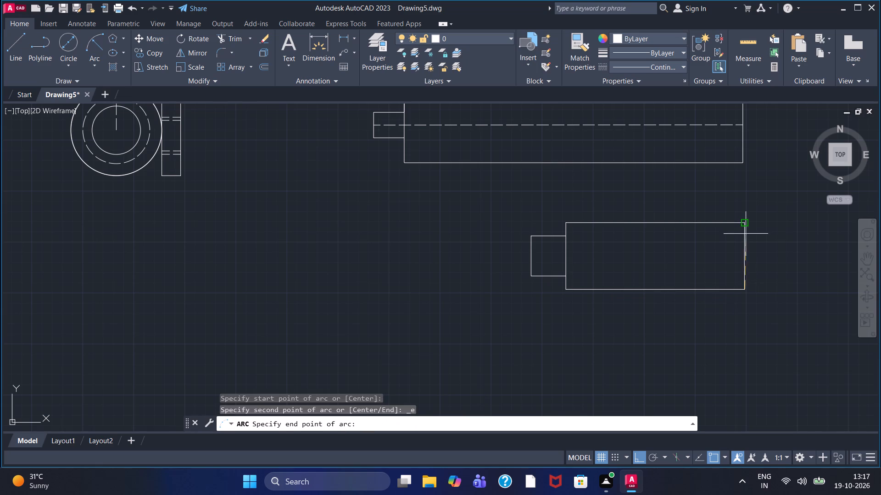
pyautogui.click(745, 223)
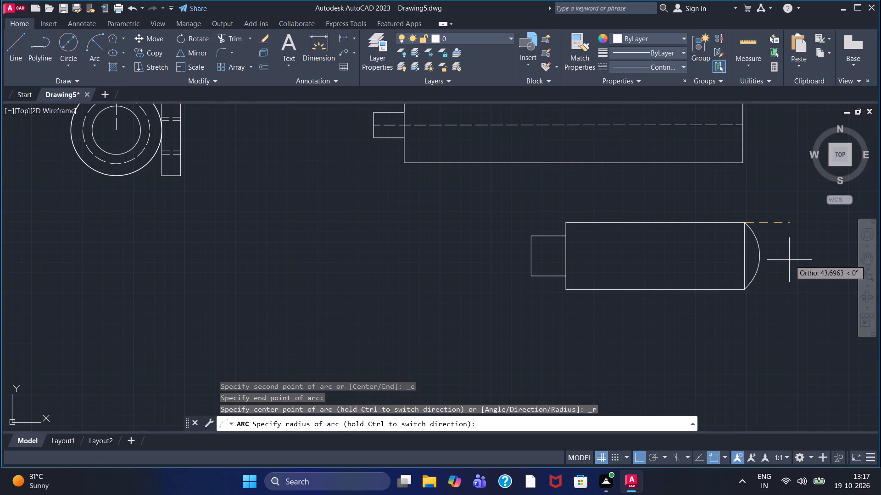
pyautogui.doubleClick(792, 260)
# Set the current linetype to ACAD_ISO02W100 and draw a horizontal line from the smaller part's stub left-edge midpoint to the end arc.
pyautogui.scroll(-1, 733, 337)
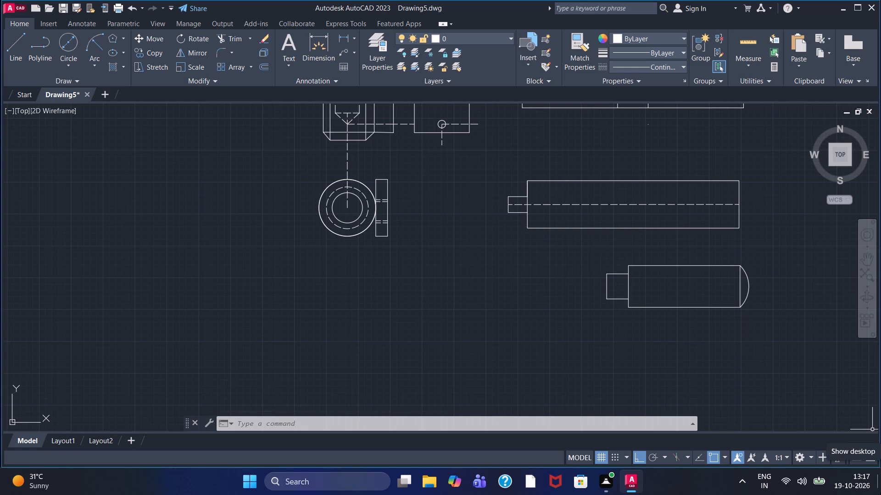
pyautogui.click(648, 68)
pyautogui.click(639, 106)
pyautogui.click(16, 44)
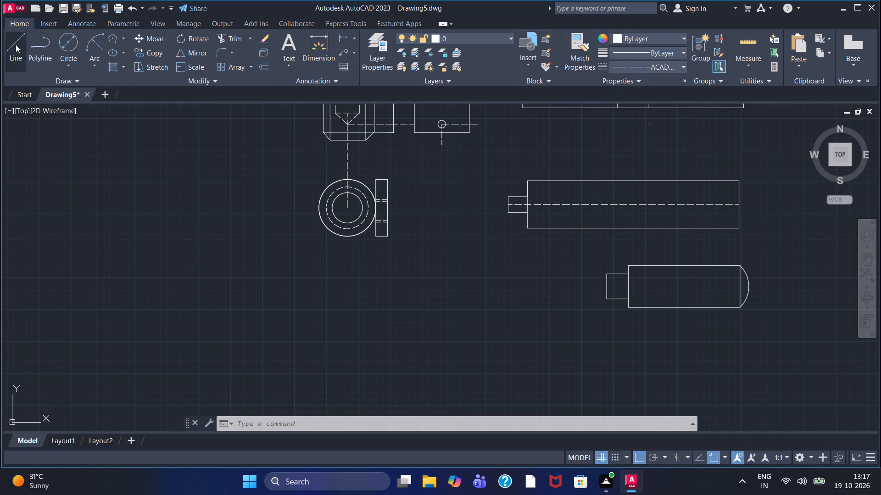
pyautogui.click(606, 286)
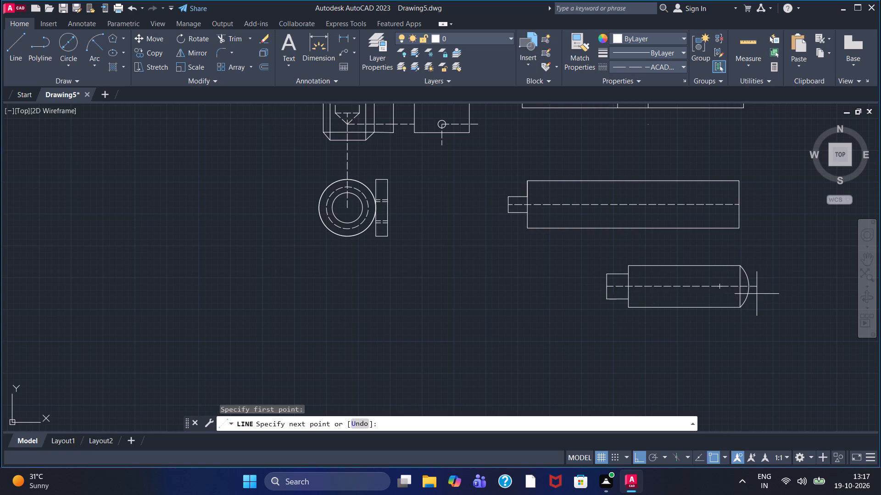
pyautogui.click(752, 289)
pyautogui.rightClick(752, 289)
pyautogui.click(769, 297)
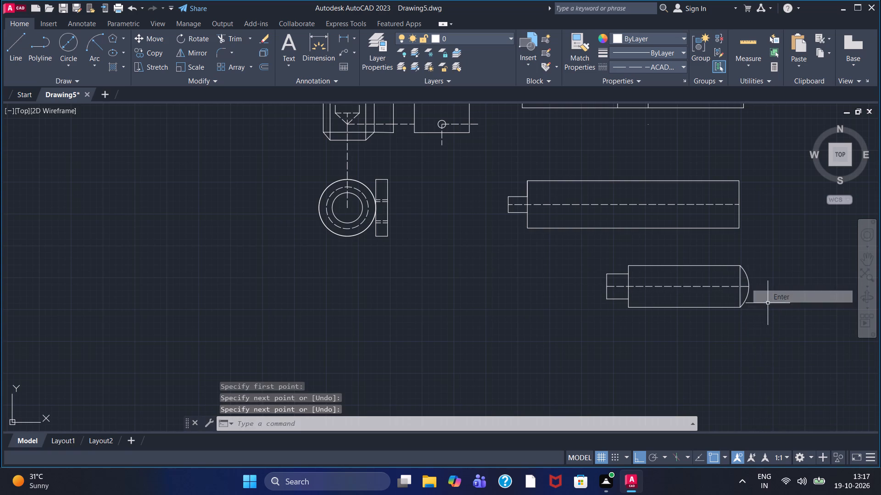
# Set the current linetype to Continuous and draw a closed four-sided outline about 272 by 127 units to the right of the V-grooved part's view.
pyautogui.scroll(-1, 766, 311)
pyautogui.moveTo(764, 315); pyautogui.dragTo(667, 274, button='middle')
pyautogui.scroll(-1, 666, 272)
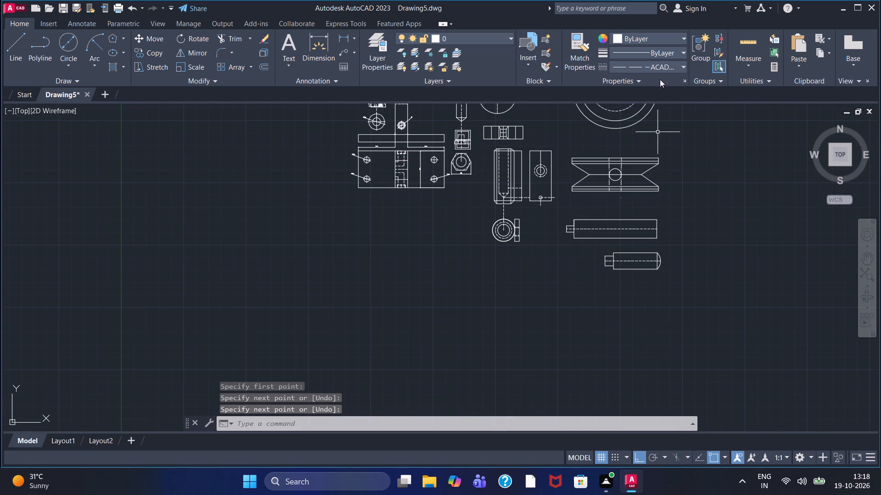
pyautogui.click(664, 67)
pyautogui.click(646, 128)
pyautogui.click(10, 47)
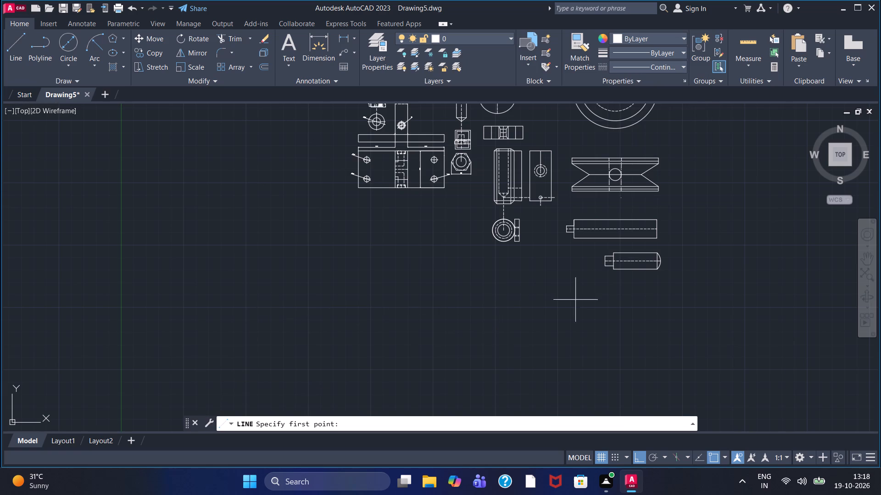
pyautogui.moveTo(734, 214); pyautogui.dragTo(526, 287, button='middle')
pyautogui.click(491, 255)
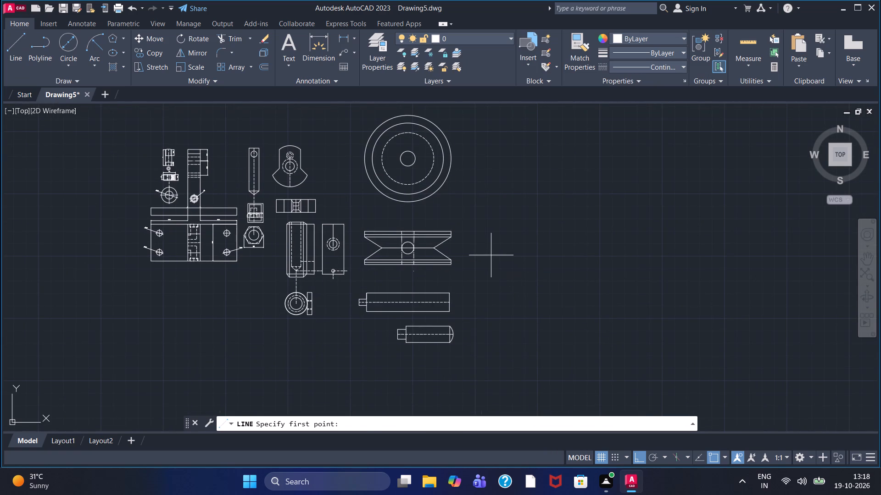
pyautogui.doubleClick(558, 258)
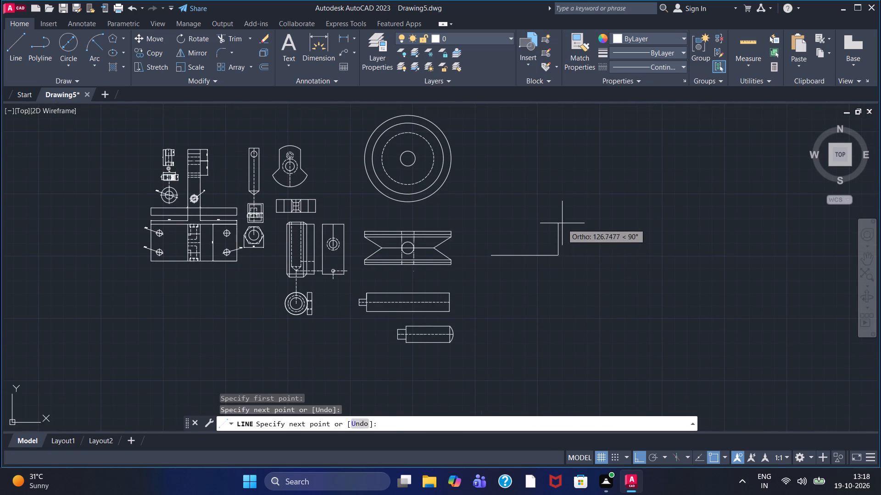
pyautogui.click(562, 223)
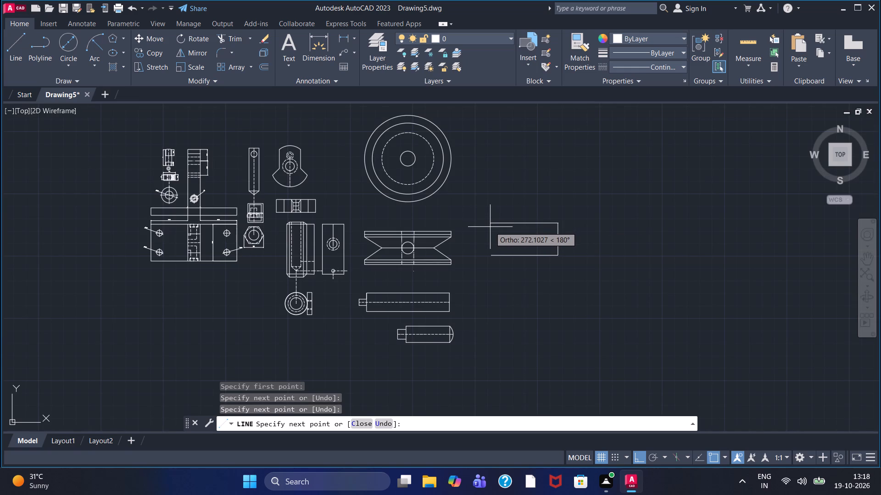
pyautogui.click(490, 227)
pyautogui.doubleClick(491, 255)
pyautogui.rightClick(491, 255)
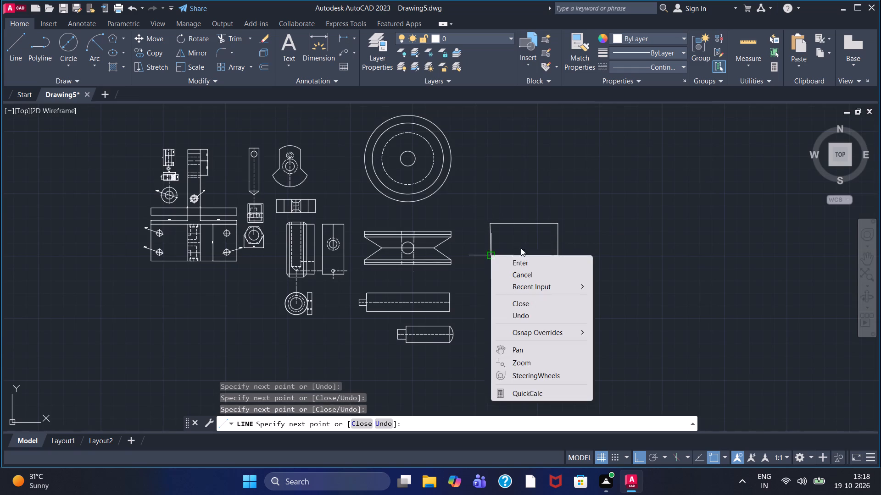
pyautogui.click(521, 259)
# Replace the new outline's slanted left edge with a vertical line from the bottom edge's left end up past the top edge.
pyautogui.scroll(3, 515, 246)
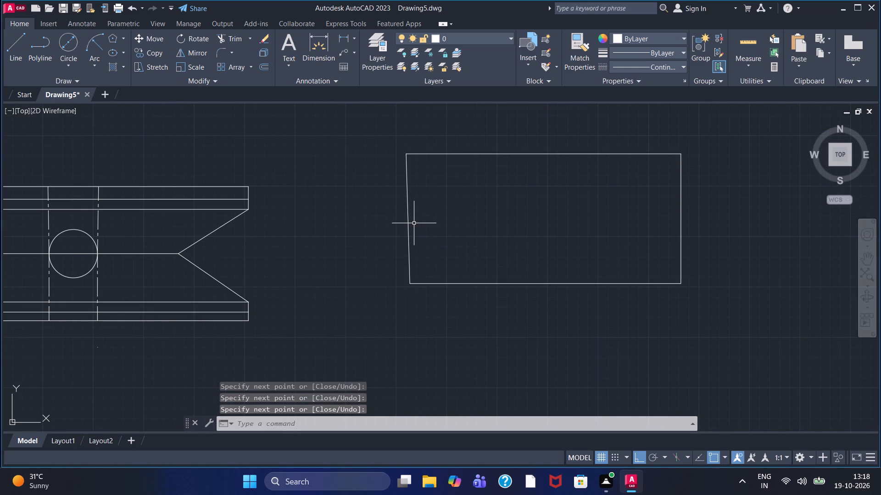
pyautogui.click(408, 220)
pyautogui.press('Delete')
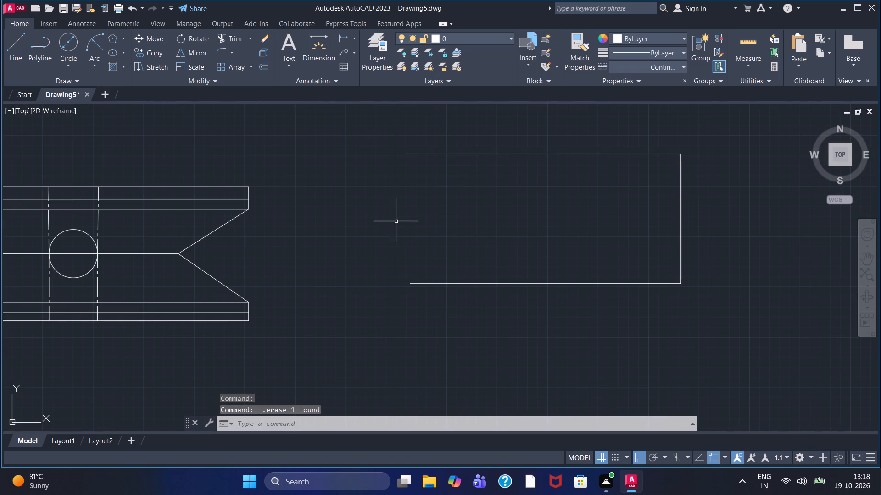
pyautogui.click(22, 42)
pyautogui.click(410, 282)
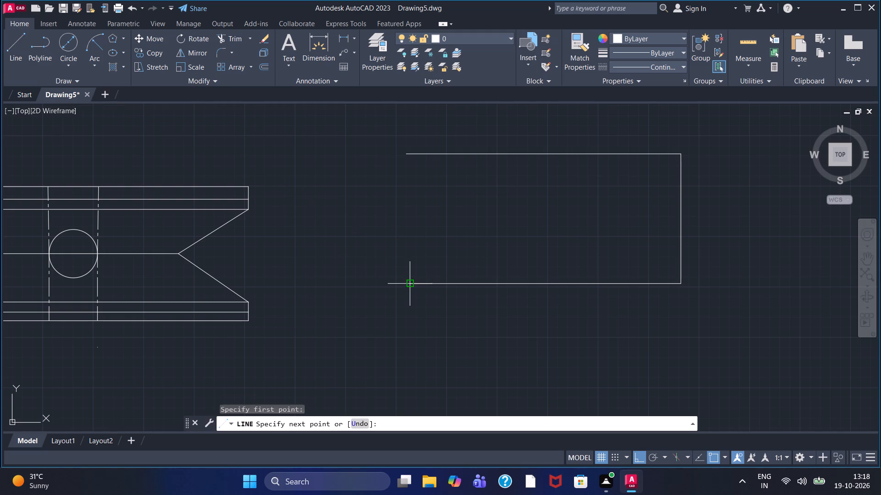
pyautogui.doubleClick(422, 136)
pyautogui.rightClick(422, 136)
pyautogui.press('Delete')
pyautogui.click(432, 142)
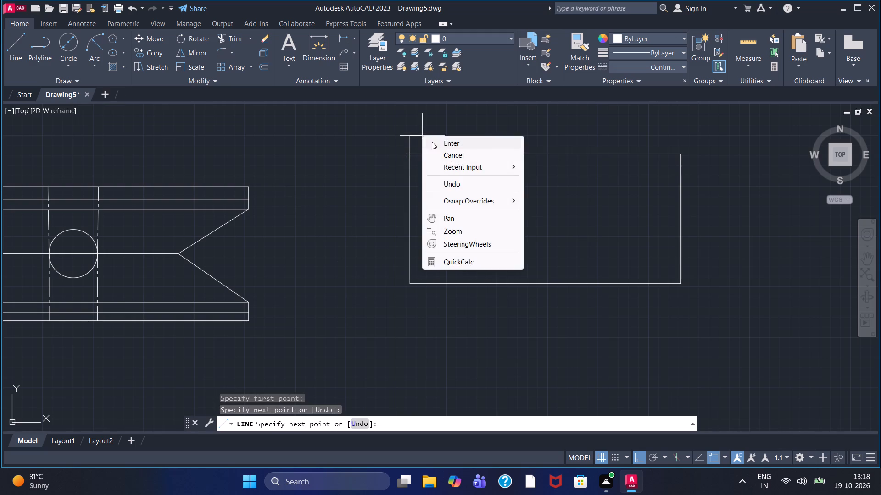
# Trim the overhanging ends of the top and left edges at the new rectangle's upper-left corner.
pyautogui.click(231, 40)
pyautogui.scroll(3, 460, 161)
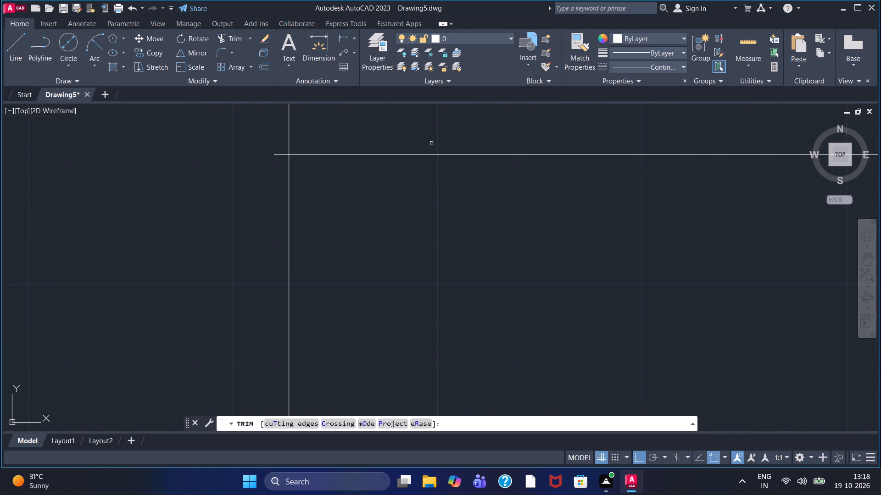
pyautogui.click(281, 157)
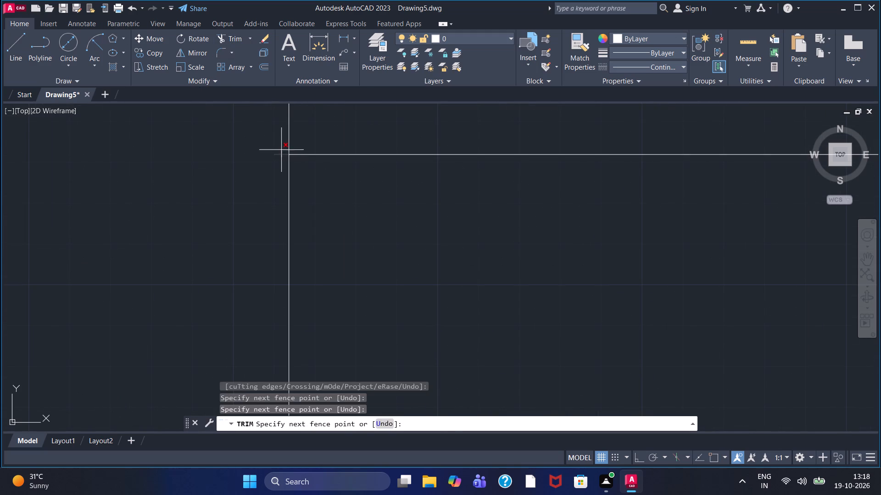
pyautogui.doubleClick(281, 148)
pyautogui.moveTo(285, 143); pyautogui.dragTo(294, 137)
pyautogui.moveTo(307, 132); pyautogui.dragTo(321, 126)
pyautogui.click(324, 126)
pyautogui.scroll(-2, 379, 194)
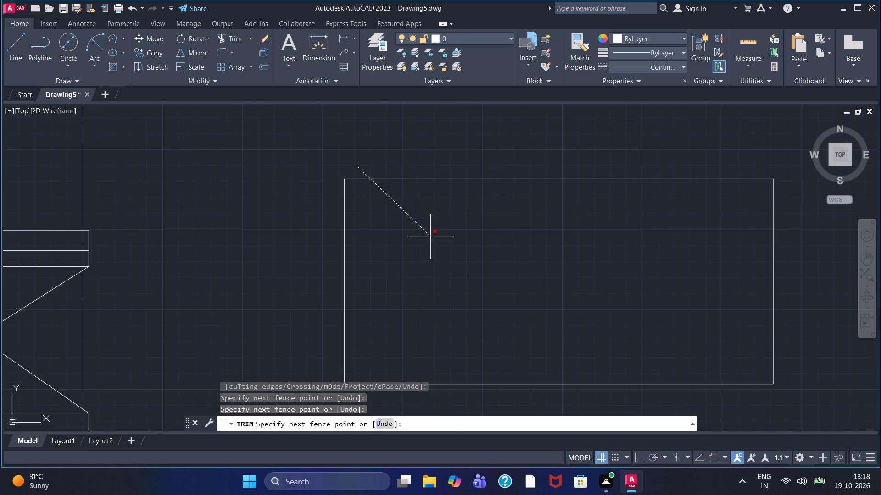
pyautogui.press('Escape')
pyautogui.scroll(-1, 438, 242)
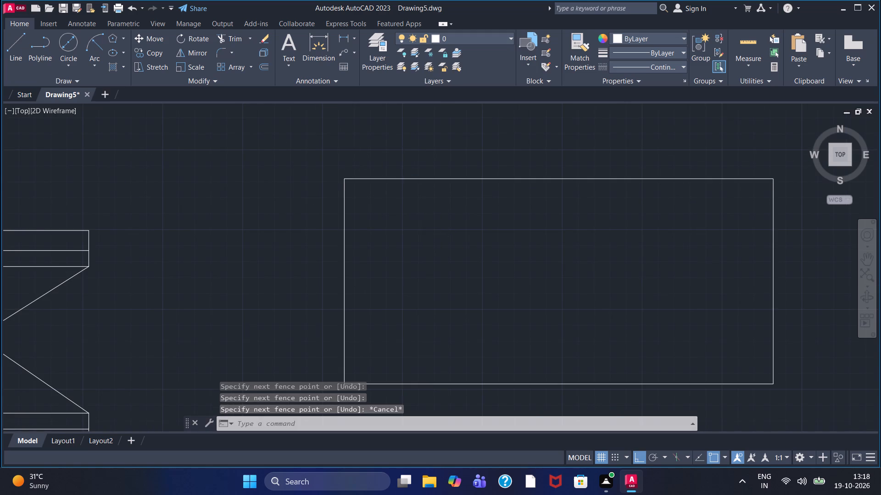
pyautogui.moveTo(510, 298); pyautogui.dragTo(505, 269, button='middle')
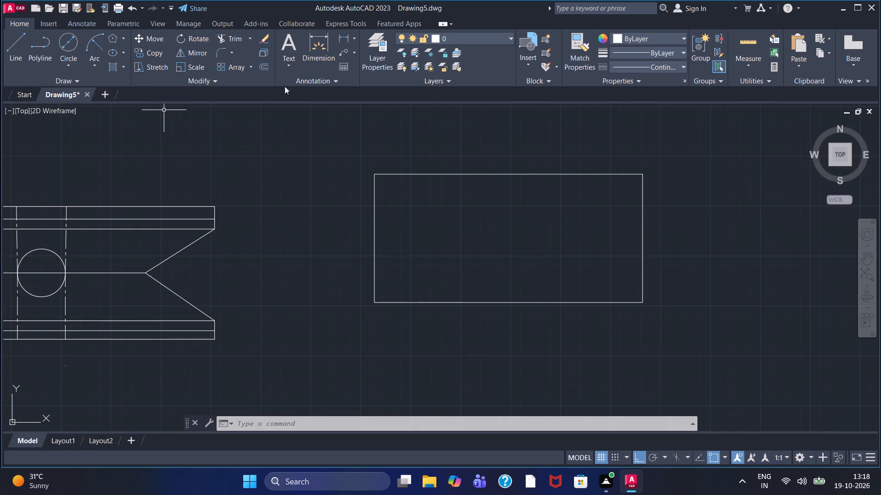
# Offset the new rectangle's top and bottom edges outward by 10 units.
pyautogui.click(268, 67)
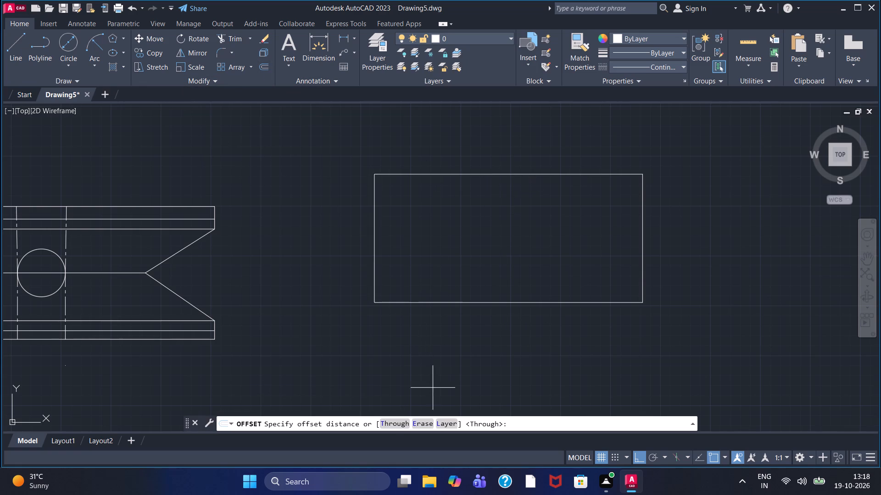
pyautogui.click(391, 425)
pyautogui.doubleClick(485, 173)
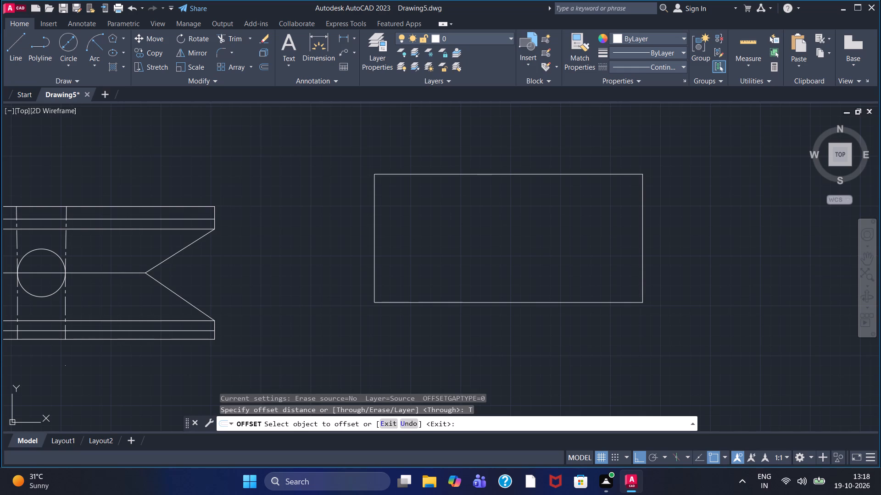
pyautogui.write('10')
pyautogui.press('Return')
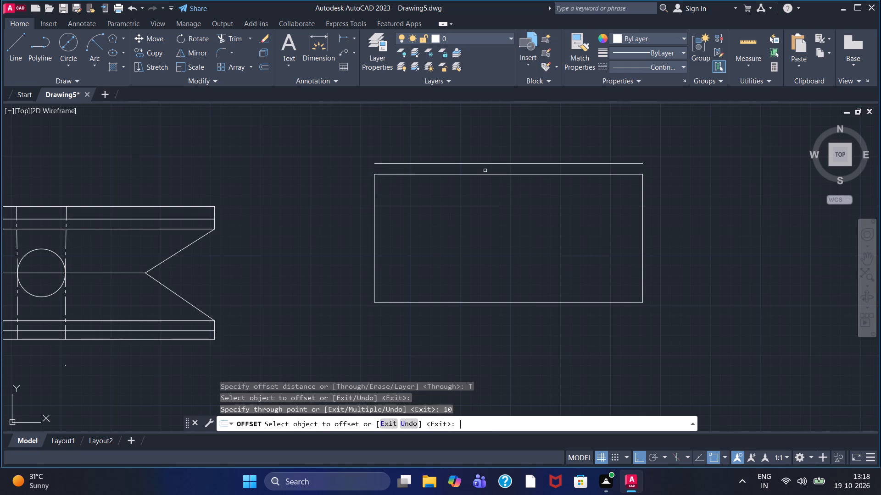
pyautogui.doubleClick(478, 302)
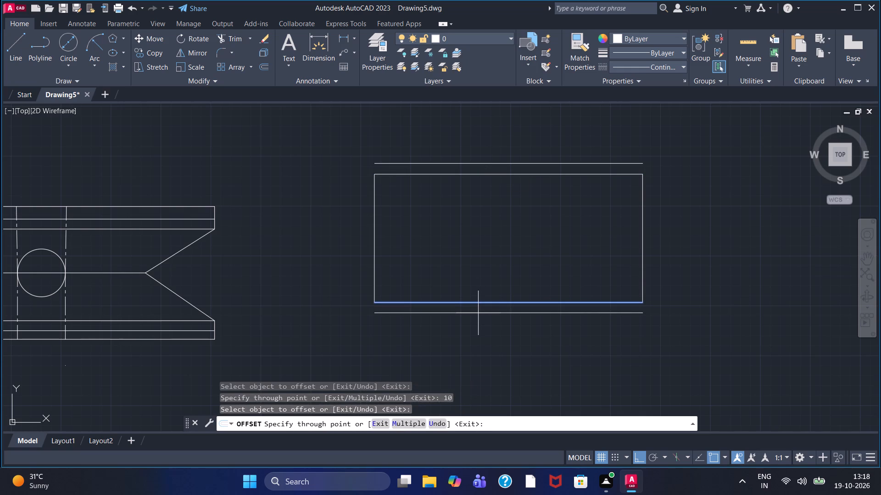
pyautogui.write('10')
pyautogui.press('Return')
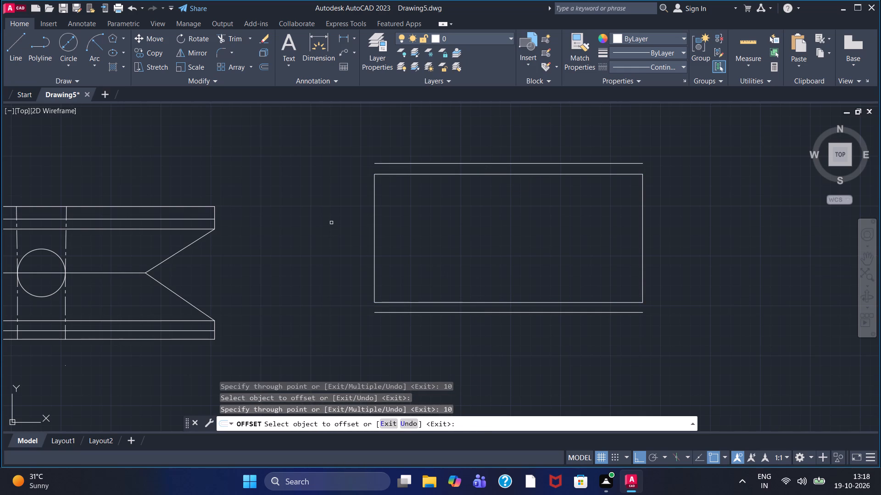
pyautogui.press('Escape')
# Draw two vertical lines about 240 units apart just inside the rectangle's side edges, crossing both offset lines and joined by a horizontal line below.
pyautogui.click(11, 50)
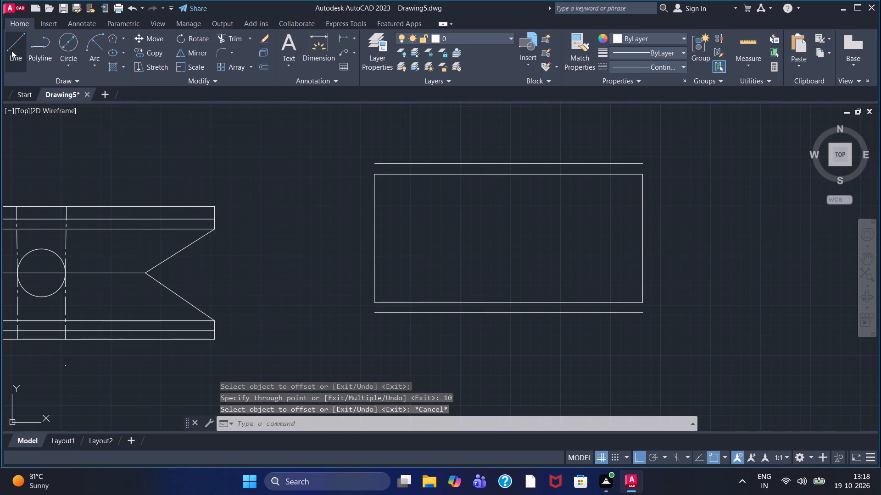
pyautogui.click(388, 148)
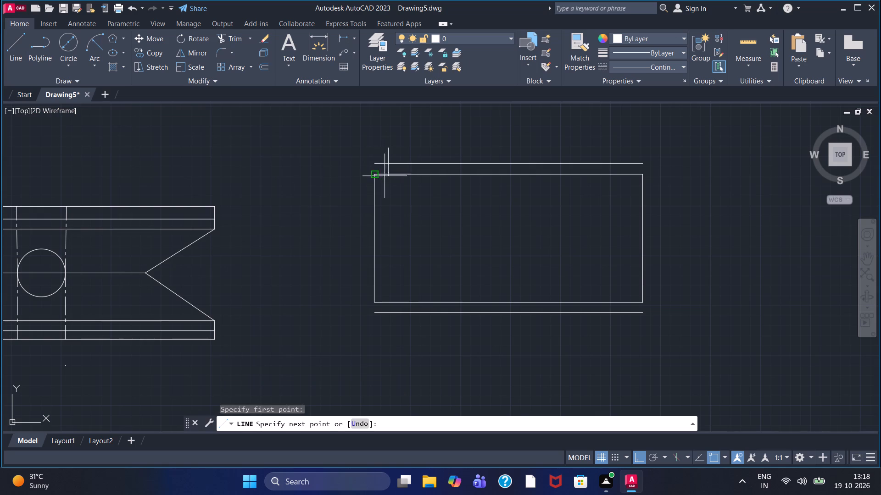
pyautogui.click(385, 330)
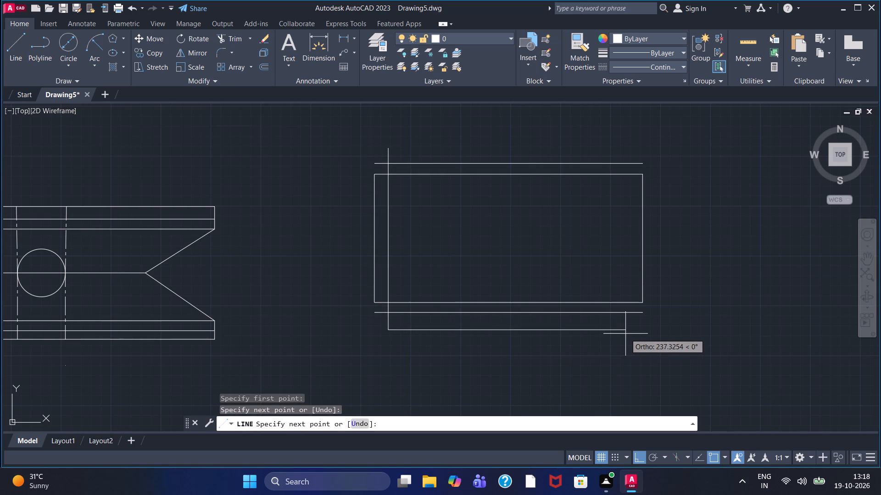
pyautogui.doubleClick(628, 333)
pyautogui.click(632, 143)
pyautogui.press('Escape')
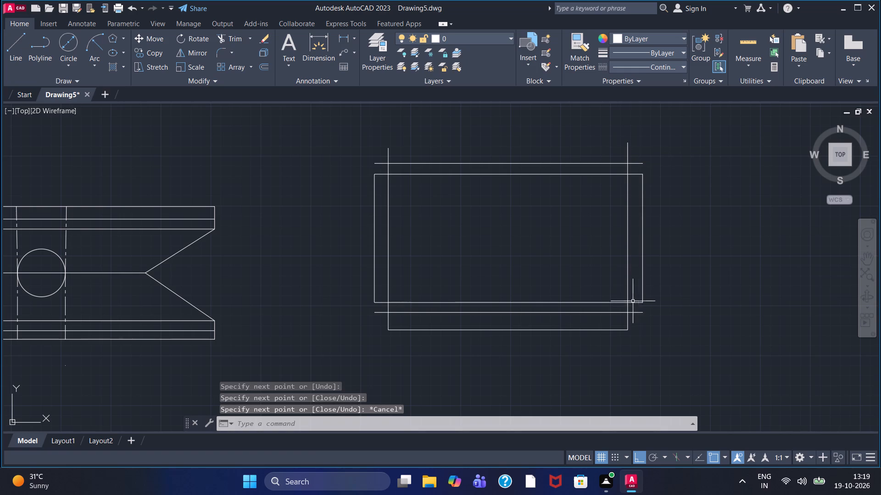
# Trim the overhanging ends of the upper offset line and the two vertical lines at the upper corners.
pyautogui.click(221, 36)
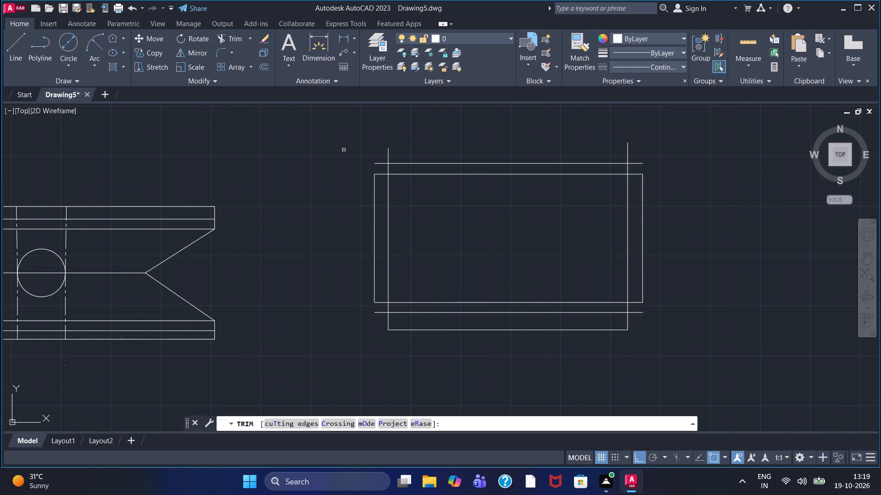
pyautogui.scroll(2, 346, 145)
pyautogui.click(432, 193)
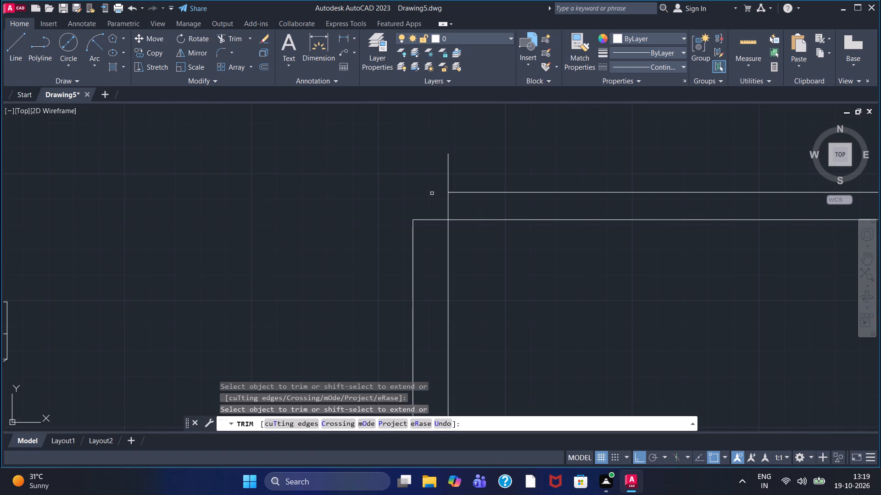
pyautogui.click(449, 175)
pyautogui.scroll(-1, 530, 224)
pyautogui.moveTo(617, 233); pyautogui.dragTo(482, 213, button='middle')
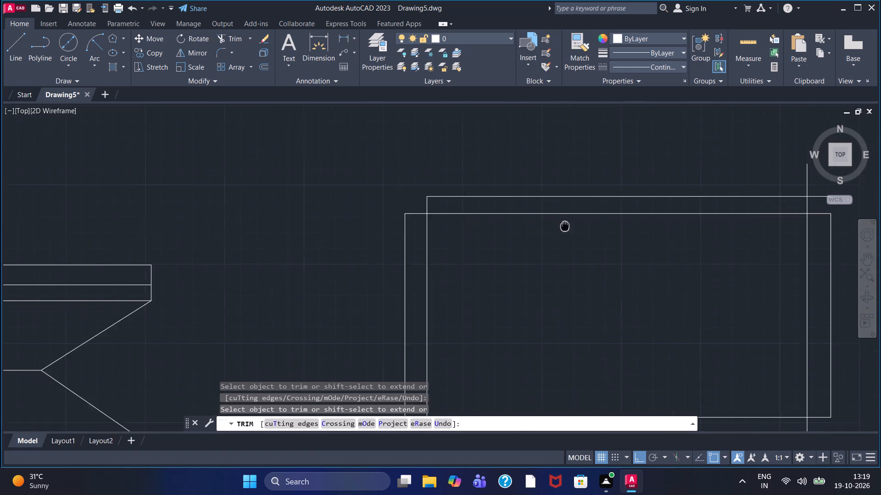
pyautogui.moveTo(482, 213); pyautogui.dragTo(425, 202, button='middle')
pyautogui.click(666, 154)
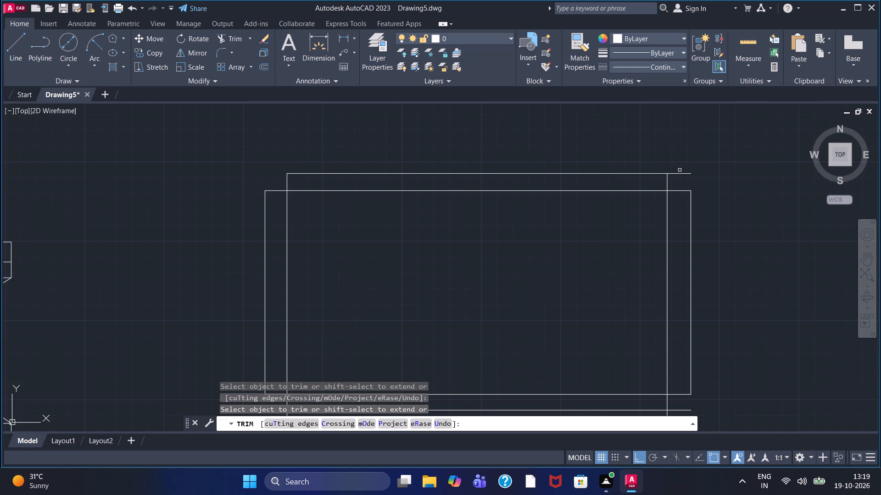
pyautogui.click(681, 174)
# Trim the overhangs at the lower offset line's two corners and remove the connecting line below it.
pyautogui.moveTo(714, 270); pyautogui.dragTo(696, 203, button='middle')
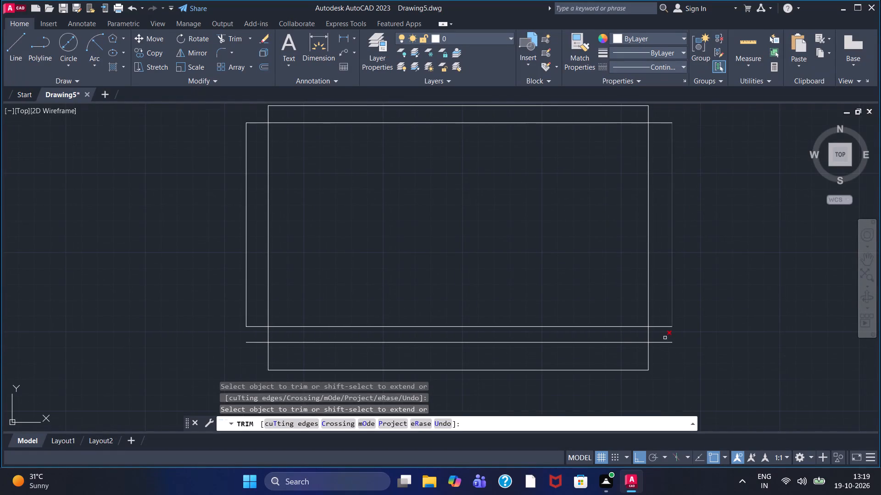
pyautogui.doubleClick(664, 343)
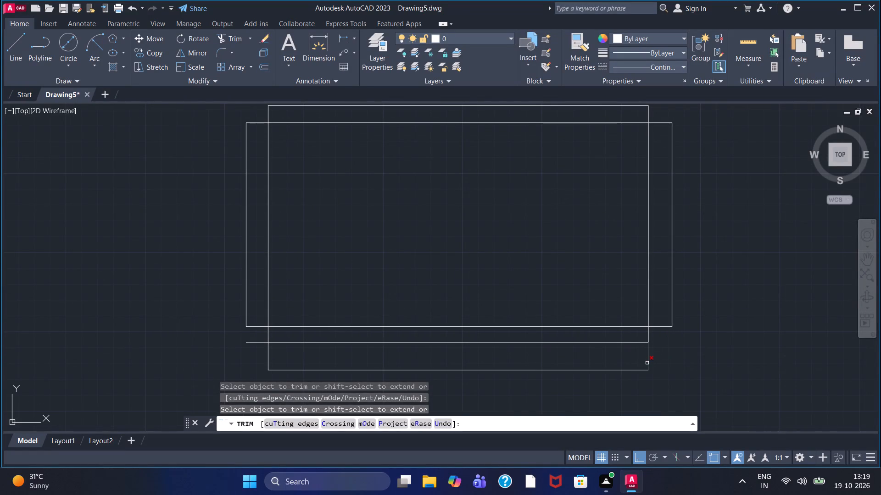
pyautogui.click(647, 363)
pyautogui.click(644, 371)
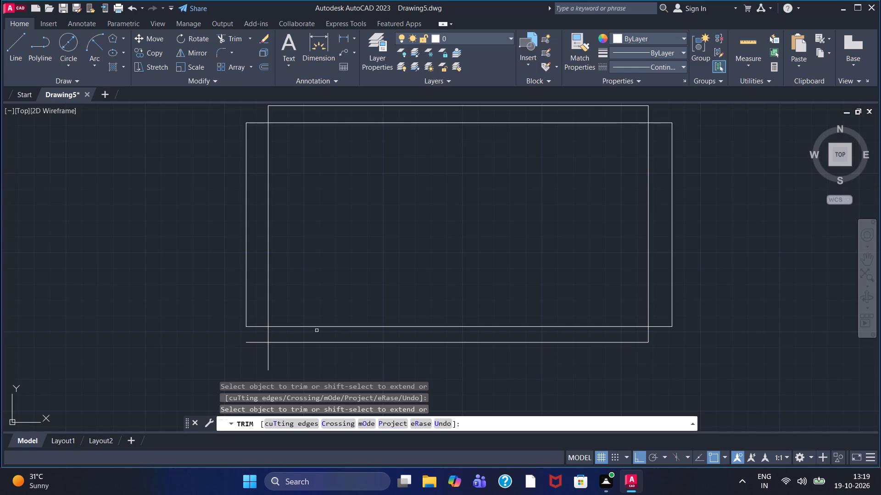
pyautogui.click(253, 341)
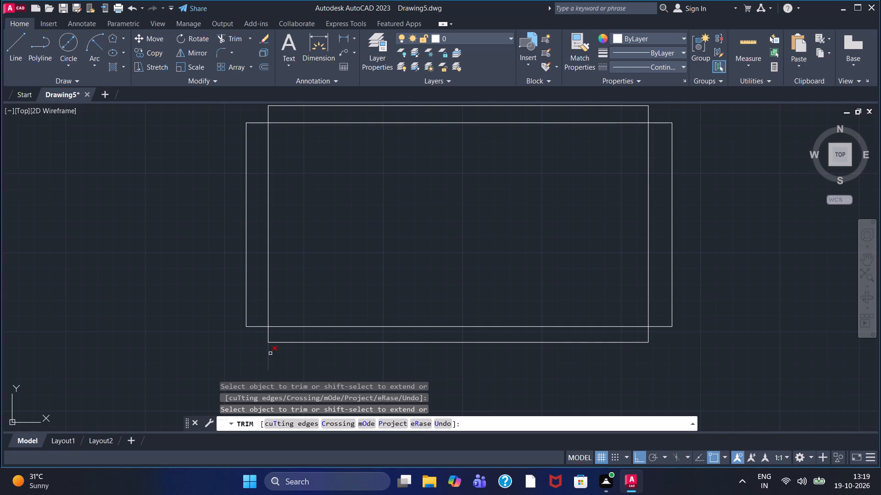
pyautogui.click(269, 356)
# With Ortho off, draw slanted lines joining the rectangle's two upper corners to the ends of the upper offset line.
pyautogui.click(11, 56)
pyautogui.press('F8')
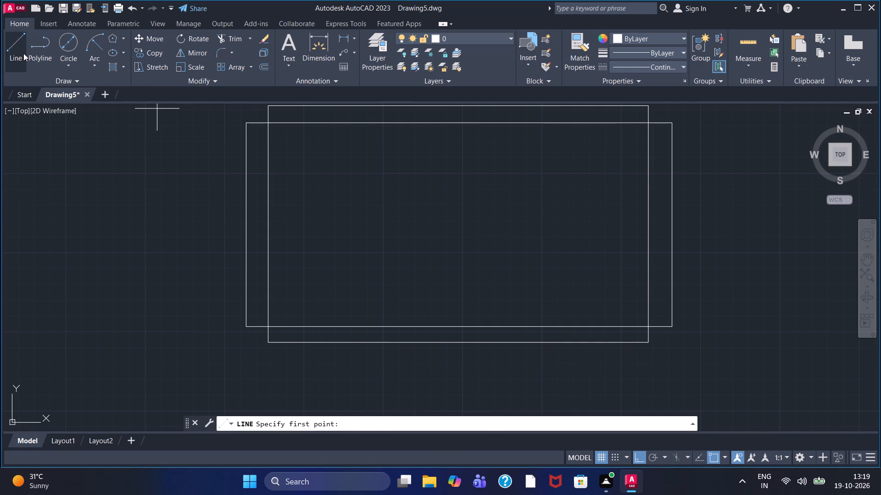
pyautogui.moveTo(215, 147); pyautogui.dragTo(209, 176, button='middle')
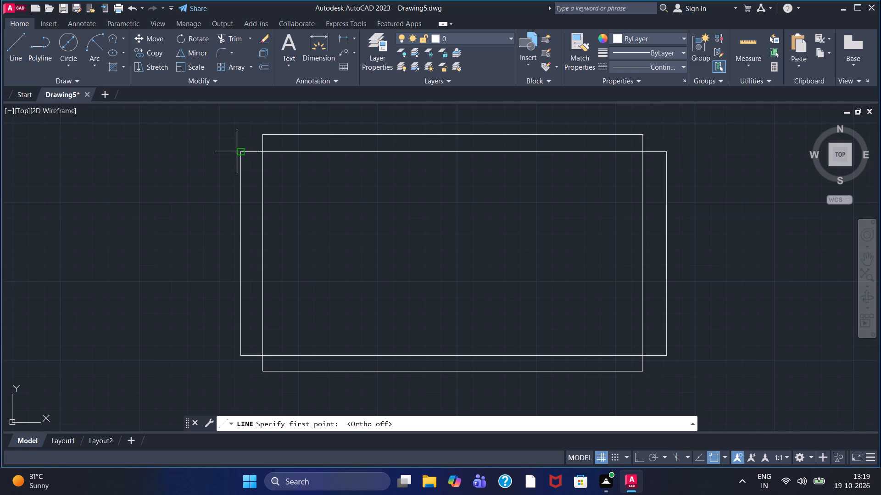
pyautogui.click(237, 151)
pyautogui.click(266, 137)
pyautogui.rightClick(265, 137)
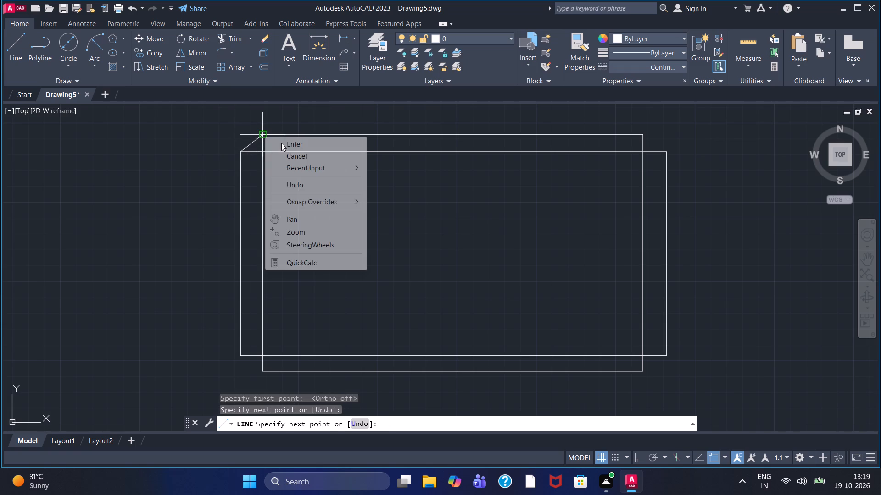
pyautogui.click(281, 143)
pyautogui.rightClick(667, 211)
pyautogui.click(687, 212)
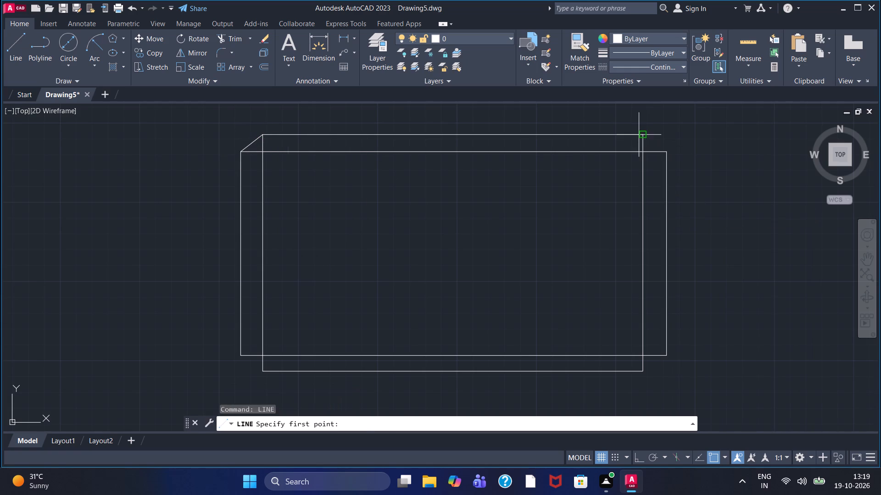
pyautogui.click(639, 135)
pyautogui.doubleClick(668, 153)
pyautogui.rightClick(668, 153)
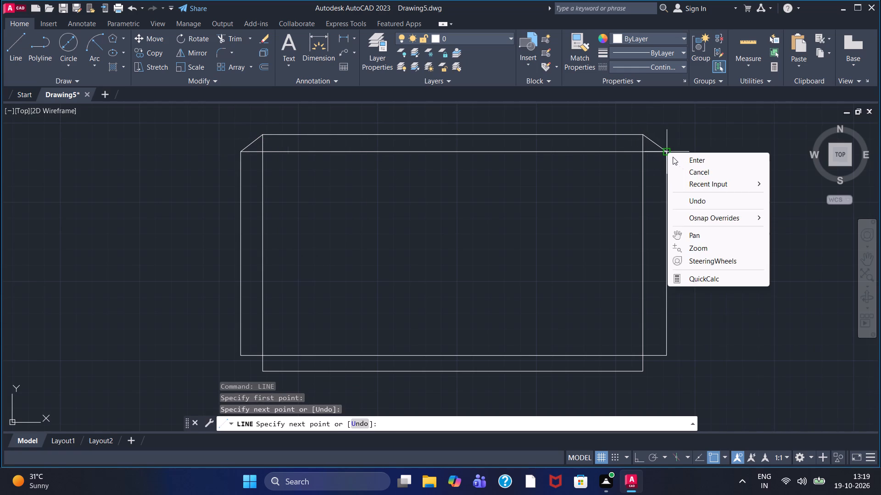
pyautogui.click(679, 160)
# Draw slanted lines joining the rectangle's two lower corners to the ends of the lower offset line.
pyautogui.rightClick(722, 238)
pyautogui.click(743, 246)
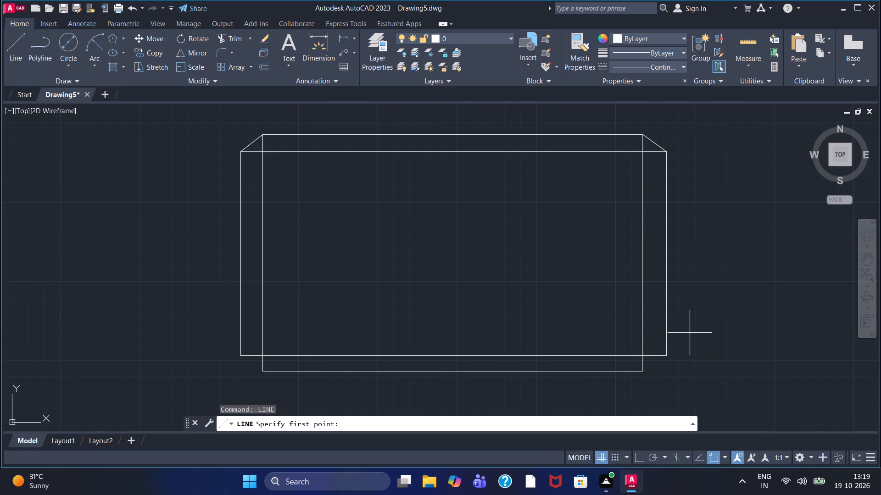
pyautogui.click(667, 356)
pyautogui.click(644, 371)
pyautogui.rightClick(644, 371)
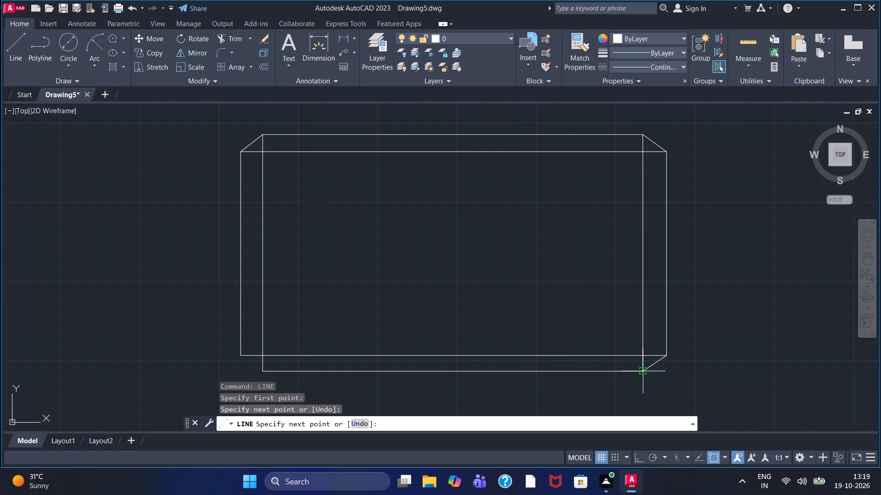
pyautogui.moveTo(675, 247); pyautogui.dragTo(680, 242)
pyautogui.rightClick(680, 242)
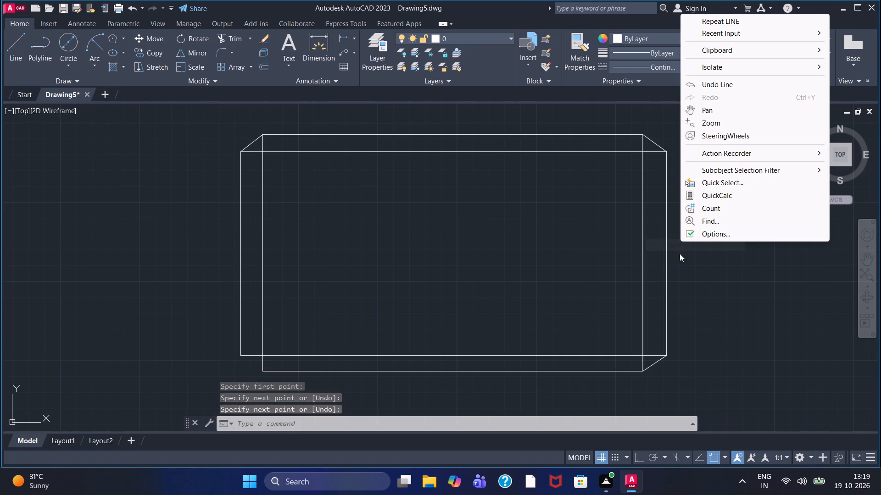
pyautogui.click(717, 17)
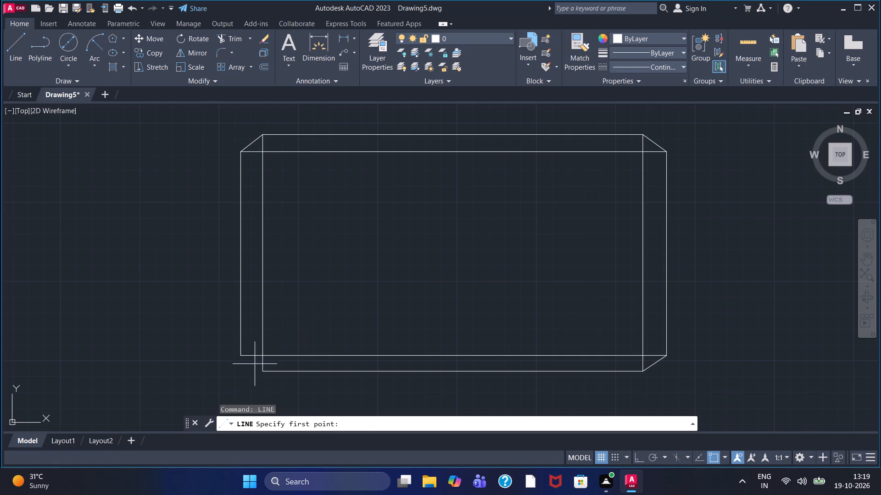
pyautogui.doubleClick(241, 357)
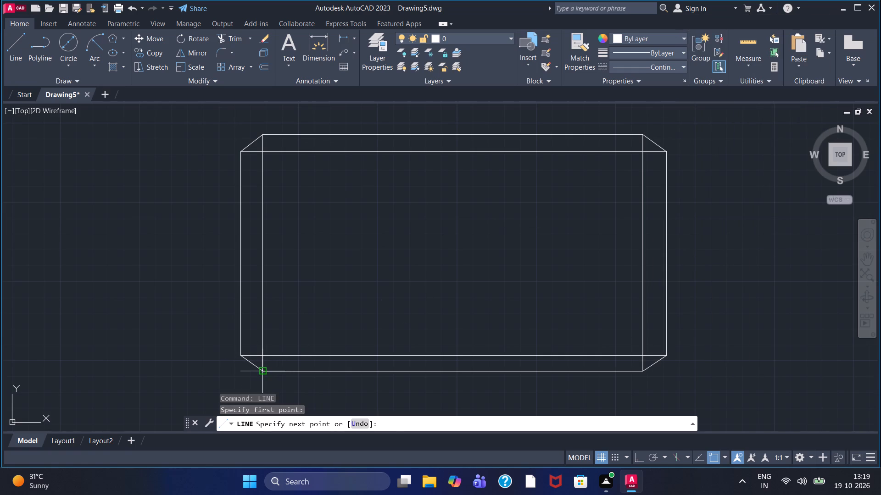
pyautogui.moveTo(262, 371); pyautogui.dragTo(263, 366)
pyautogui.click(264, 366)
pyautogui.rightClick(264, 366)
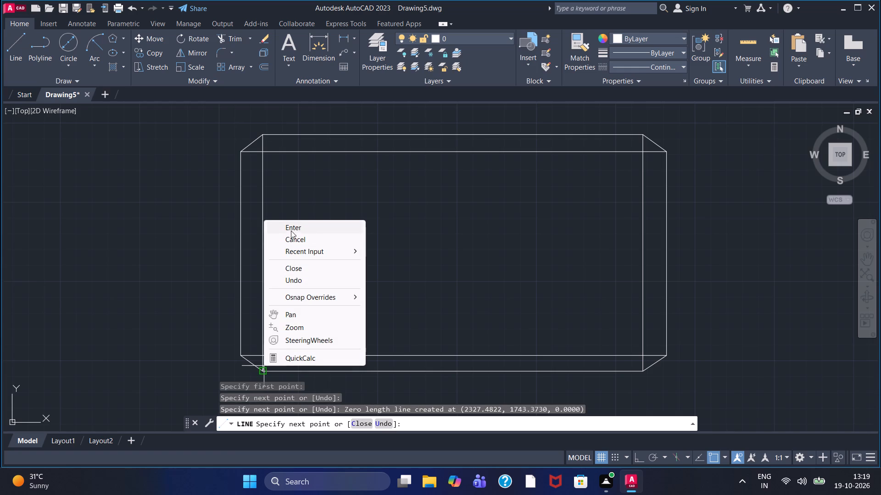
pyautogui.click(291, 231)
# Set the current linetype to ACAD_ISO02W100, draw a vertical line between the midpoints of the part's outer bottom and top edges, and turn Ortho on.
pyautogui.scroll(-1, 332, 330)
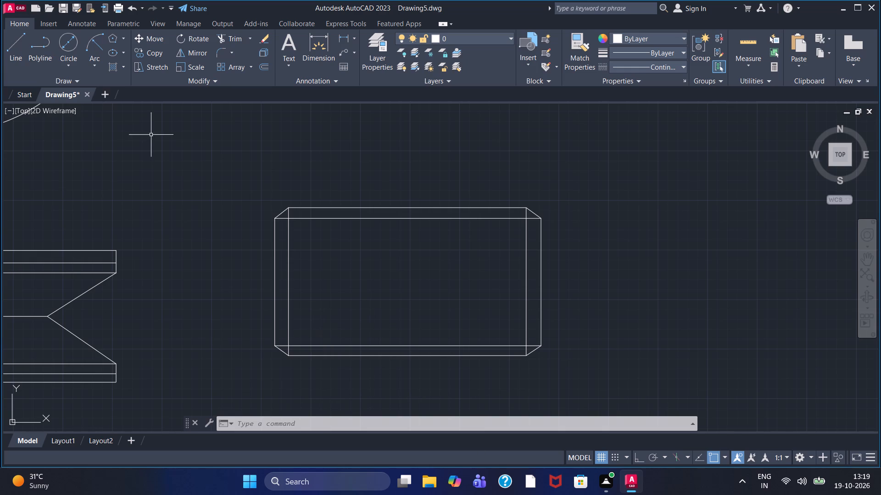
pyautogui.click(682, 69)
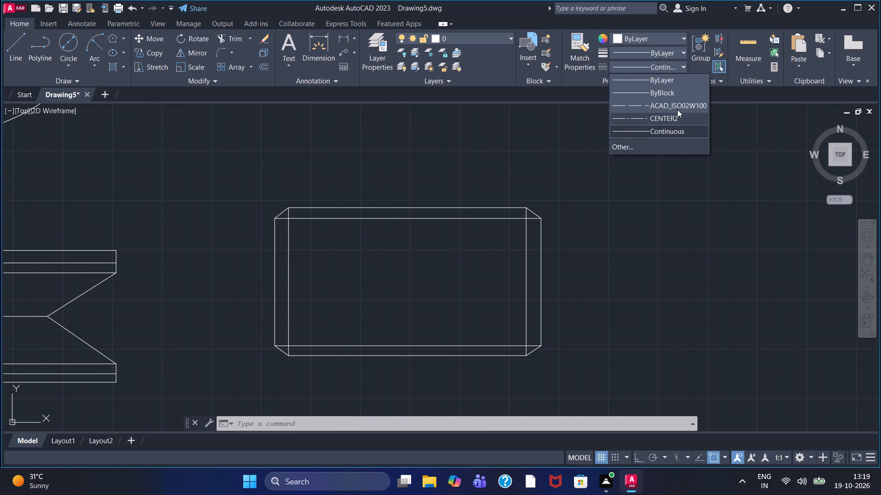
pyautogui.click(676, 104)
pyautogui.click(18, 70)
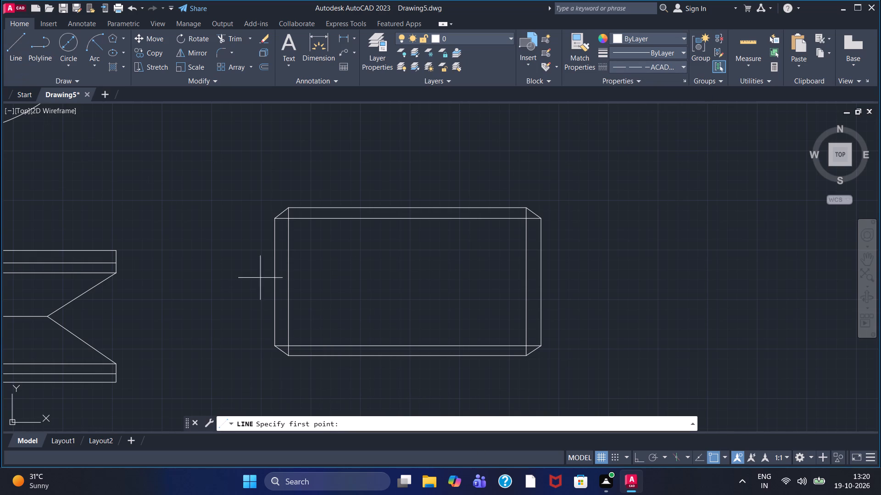
pyautogui.click(406, 358)
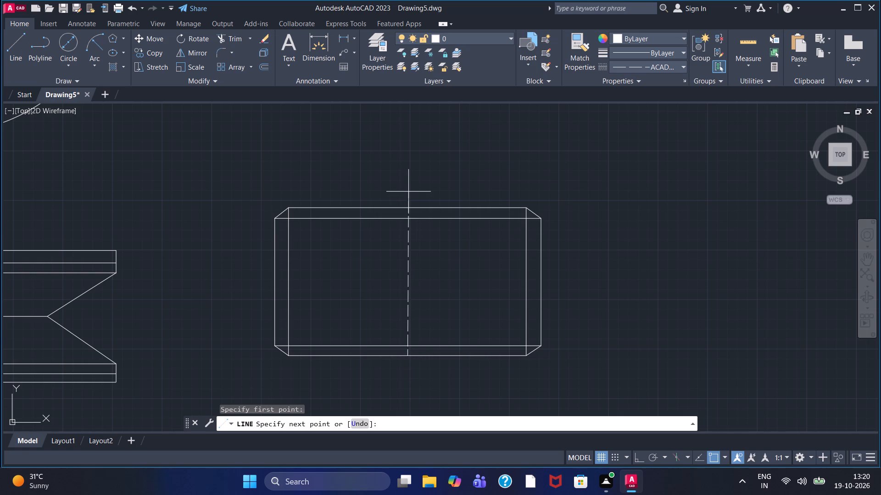
pyautogui.click(410, 207)
pyautogui.rightClick(410, 207)
pyautogui.click(428, 209)
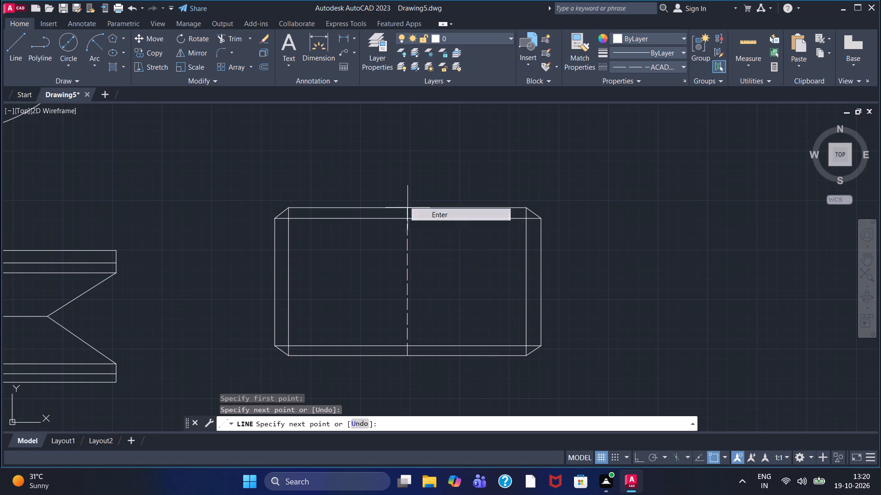
pyautogui.press('F8')
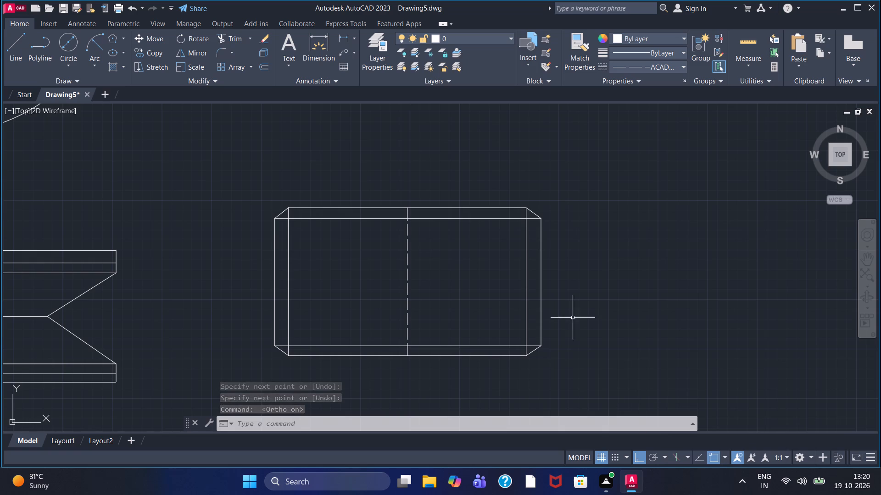
# Draw a dashed three-sided outline inside the rectangular part, with both vertical legs running down past its bottom edge.
pyautogui.click(23, 53)
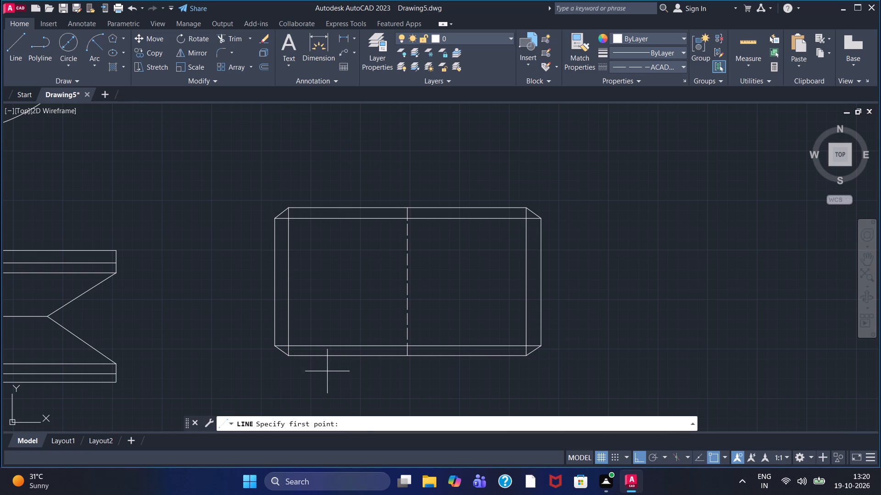
pyautogui.click(329, 369)
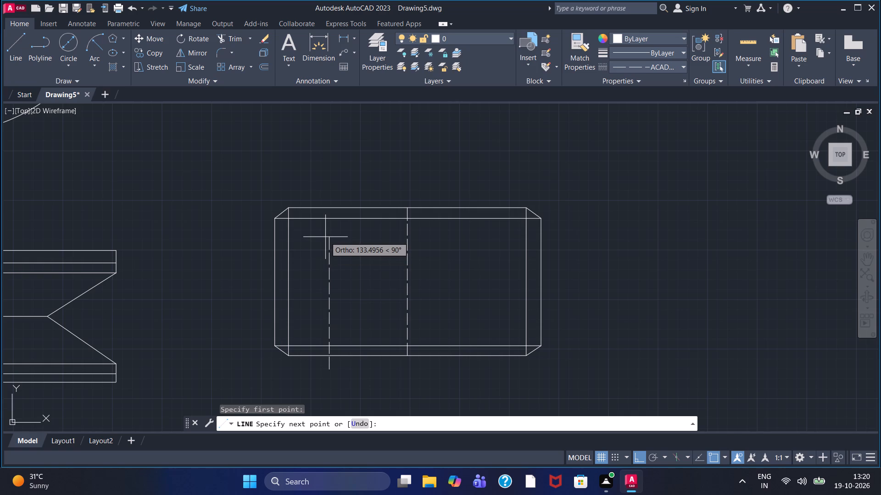
pyautogui.click(328, 242)
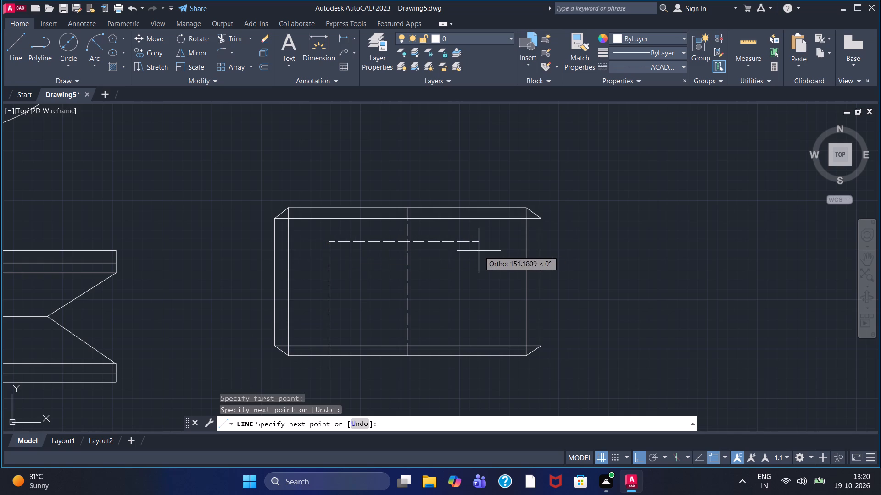
pyautogui.doubleClick(484, 252)
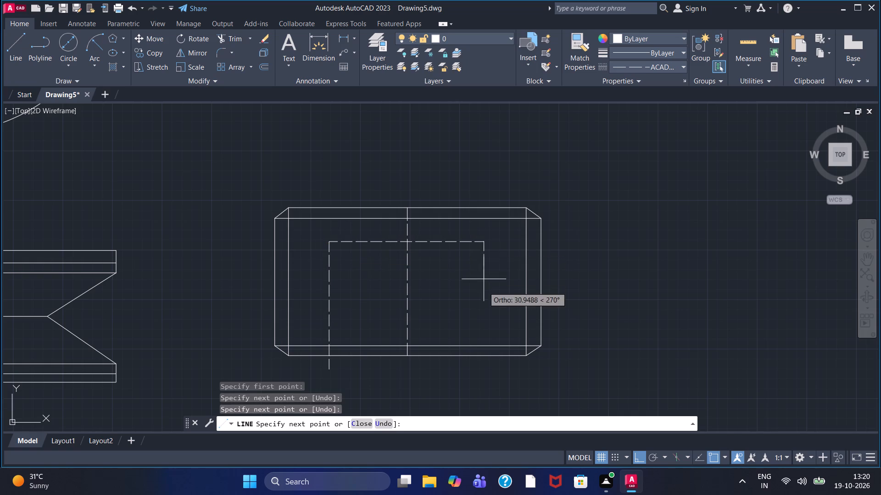
pyautogui.doubleClick(480, 374)
pyautogui.rightClick(480, 374)
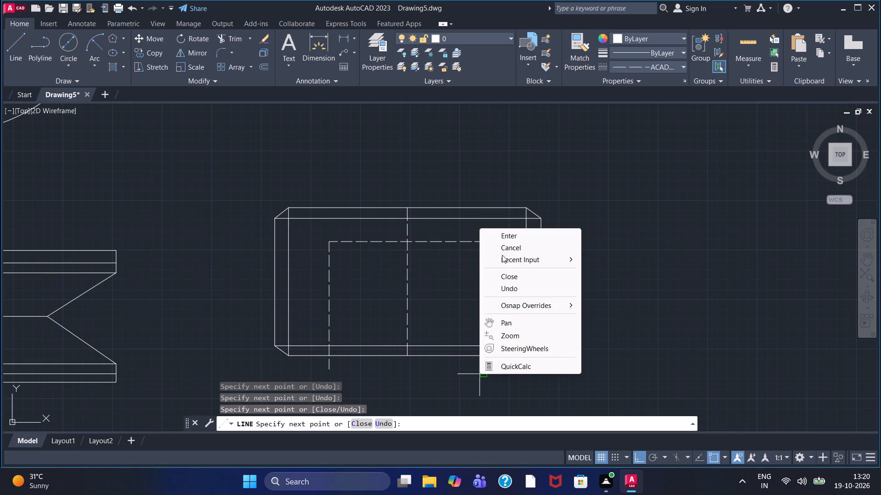
pyautogui.doubleClick(503, 236)
pyautogui.doubleClick(504, 283)
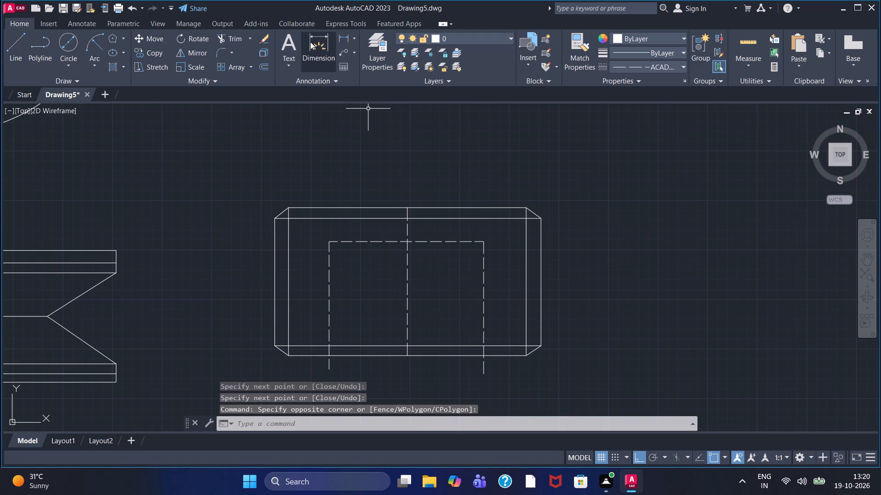
# Trim both dashed legs where they overhang the part's bottom edge.
pyautogui.click(229, 38)
pyautogui.scroll(1, 324, 378)
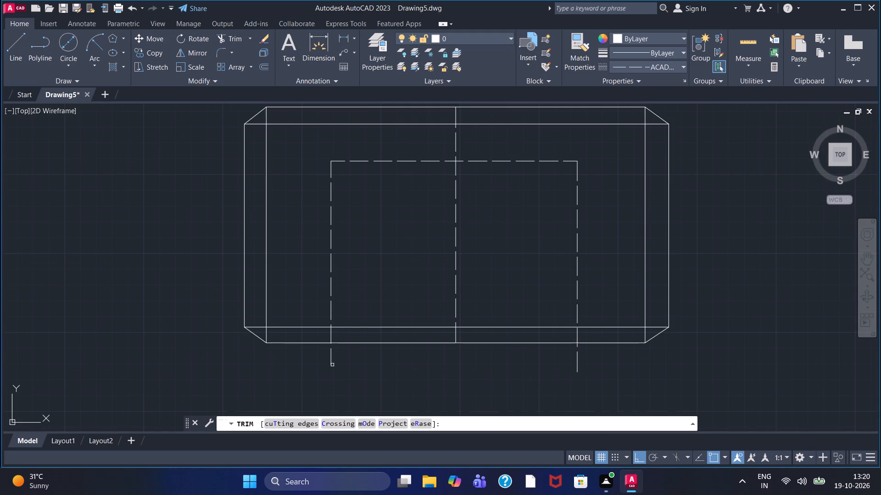
pyautogui.click(329, 357)
pyautogui.click(338, 356)
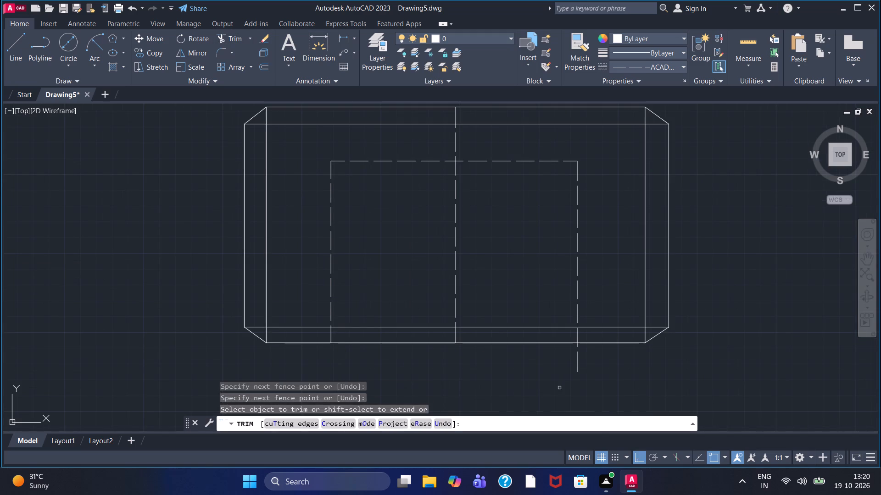
pyautogui.moveTo(570, 368); pyautogui.dragTo(589, 360)
# Chamfer the dashed outline's upper-left corner with a length of 3 and an angle of 45 degrees.
pyautogui.click(234, 52)
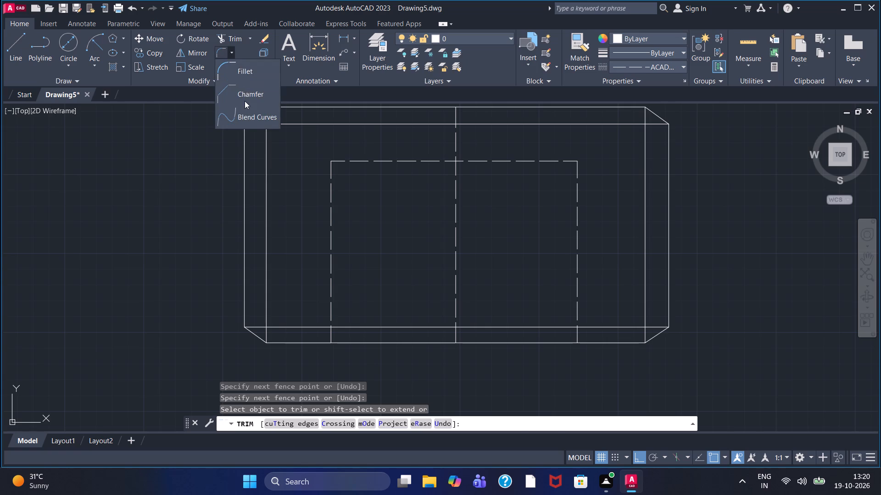
pyautogui.click(245, 100)
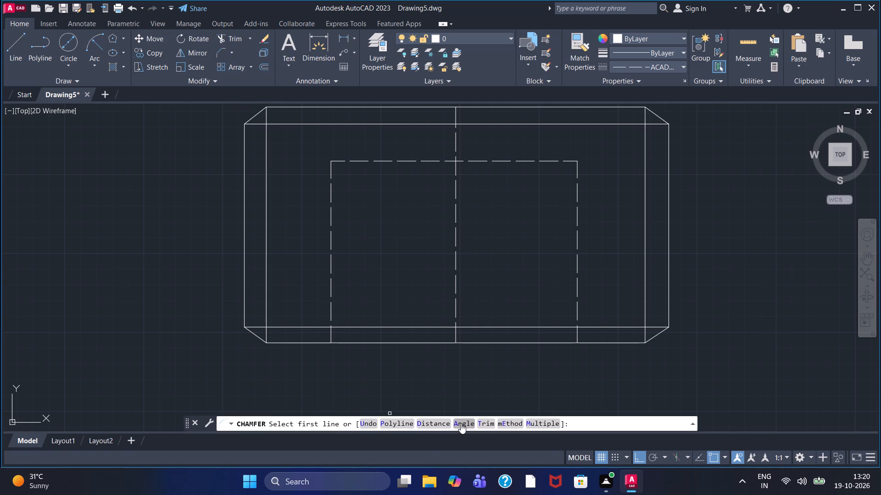
pyautogui.click(461, 423)
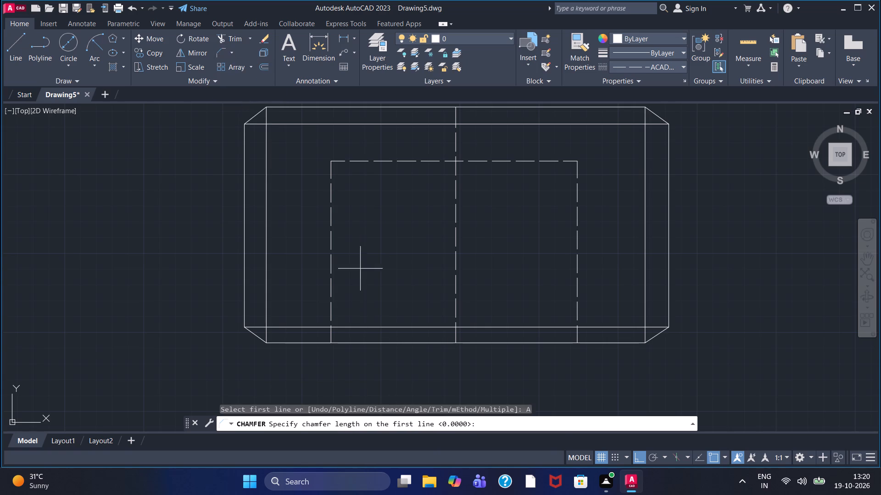
pyautogui.scroll(2, 344, 219)
pyautogui.scroll(-1, 344, 219)
pyautogui.moveTo(344, 219); pyautogui.dragTo(349, 231, button='middle')
pyautogui.scroll(-1, 348, 223)
pyautogui.scroll(1, 349, 231)
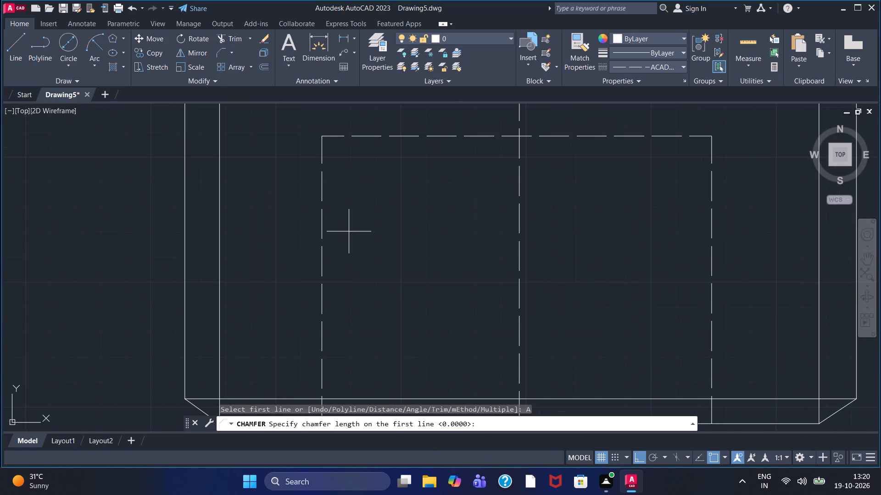
pyautogui.press('3')
pyautogui.press('Return')
pyautogui.write('45')
pyautogui.press('Return')
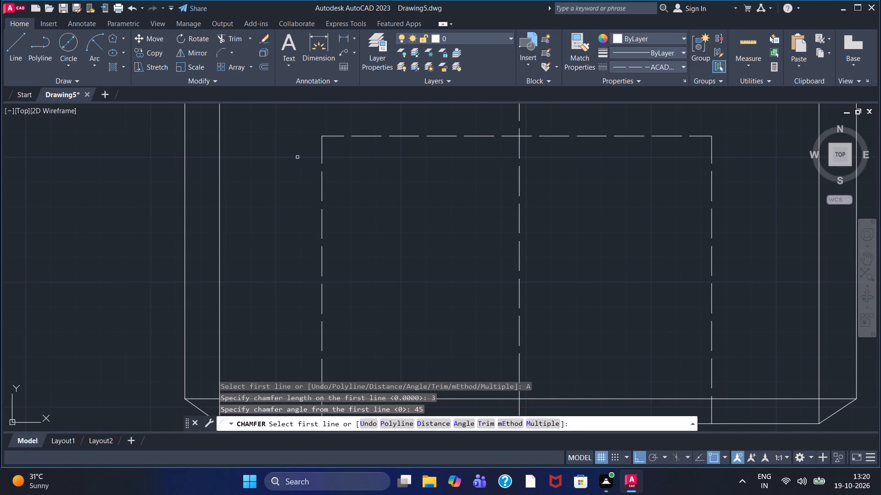
pyautogui.click(322, 152)
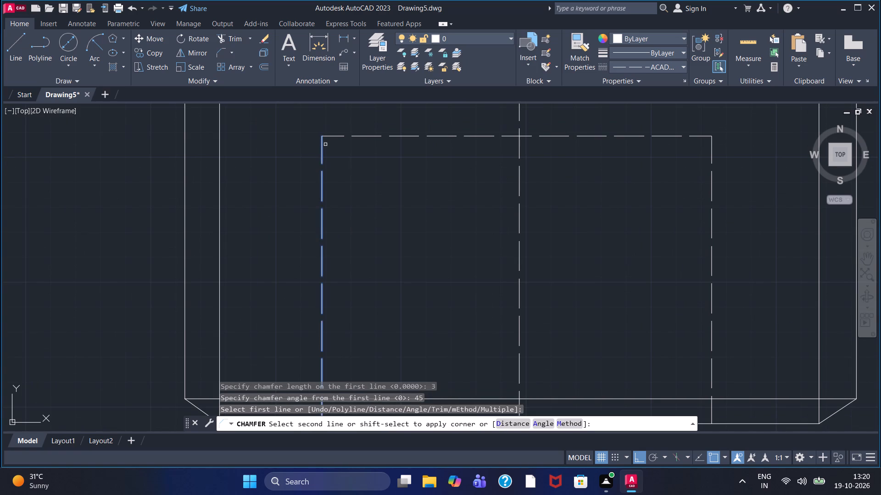
pyautogui.click(336, 136)
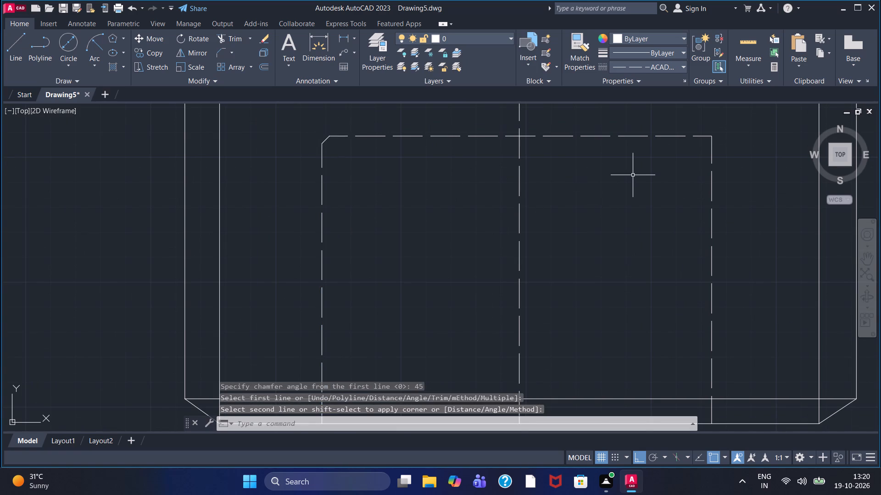
# Chamfer the dashed outline's upper-right corner with the same length of 3 and 45-degree angle.
pyautogui.rightClick(635, 174)
pyautogui.click(672, 178)
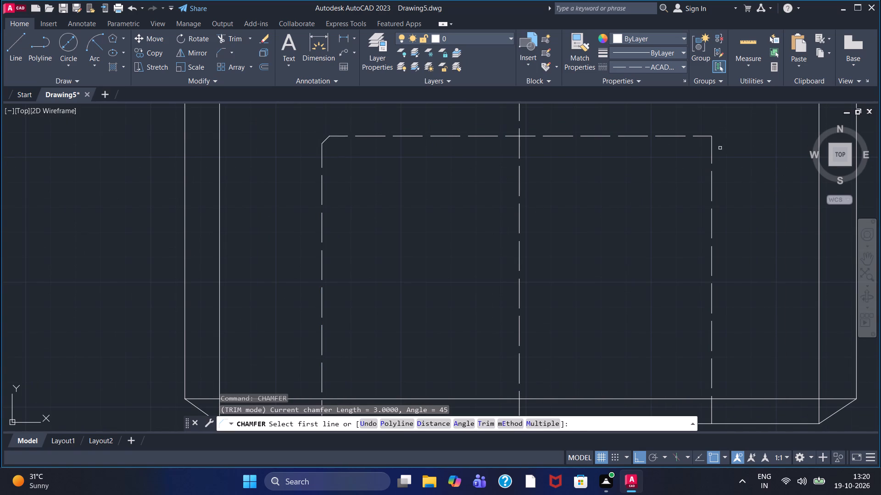
pyautogui.click(710, 152)
pyautogui.click(701, 137)
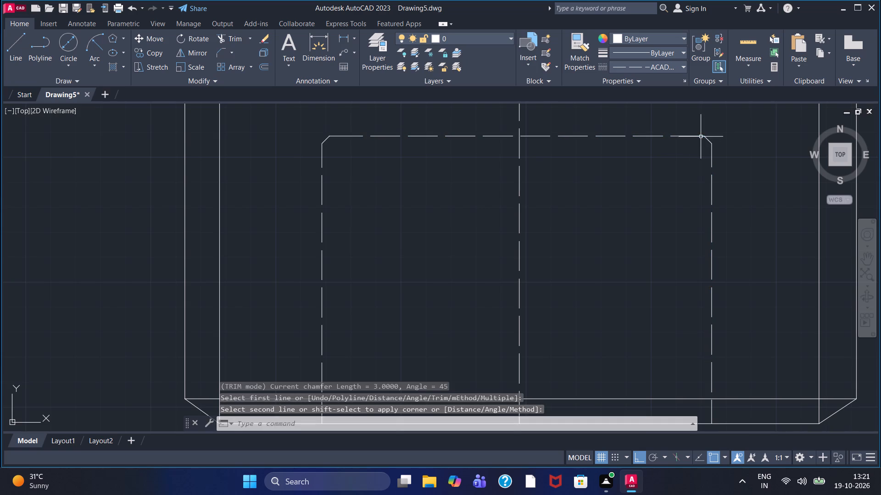
# Offset the dashed outline's two vertical legs a short distance inward using the Through option.
pyautogui.scroll(-1, 677, 195)
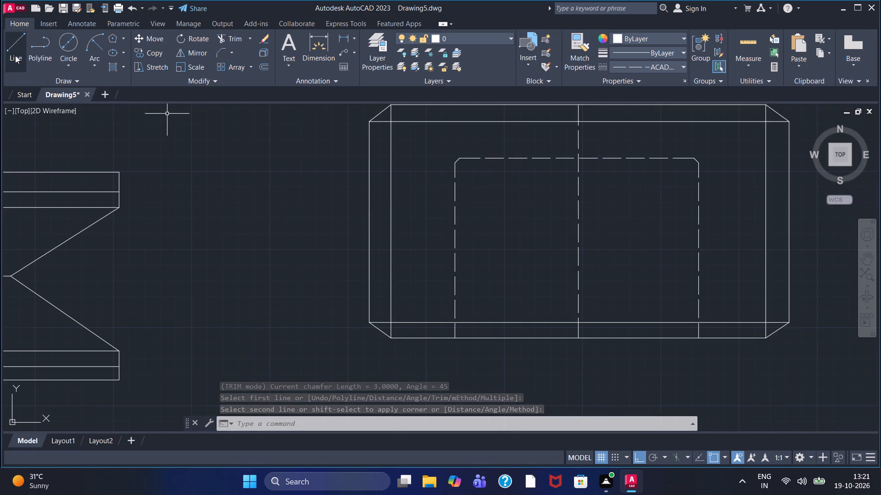
pyautogui.click(262, 61)
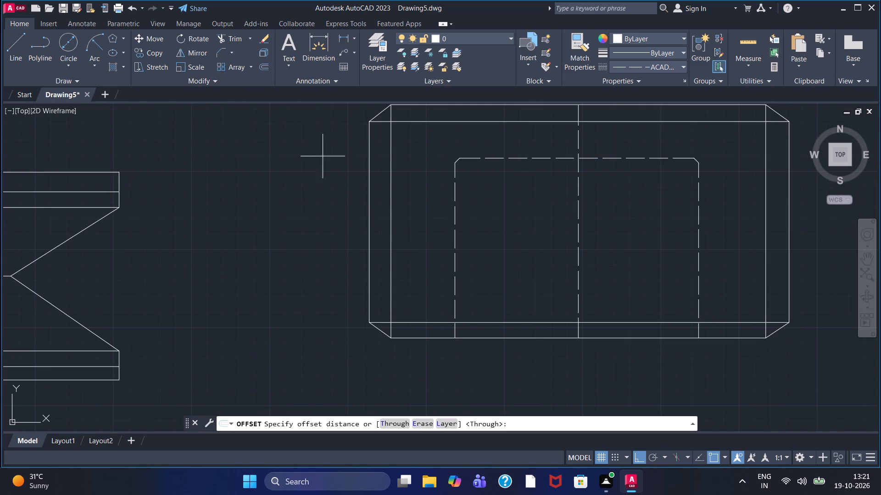
pyautogui.doubleClick(397, 423)
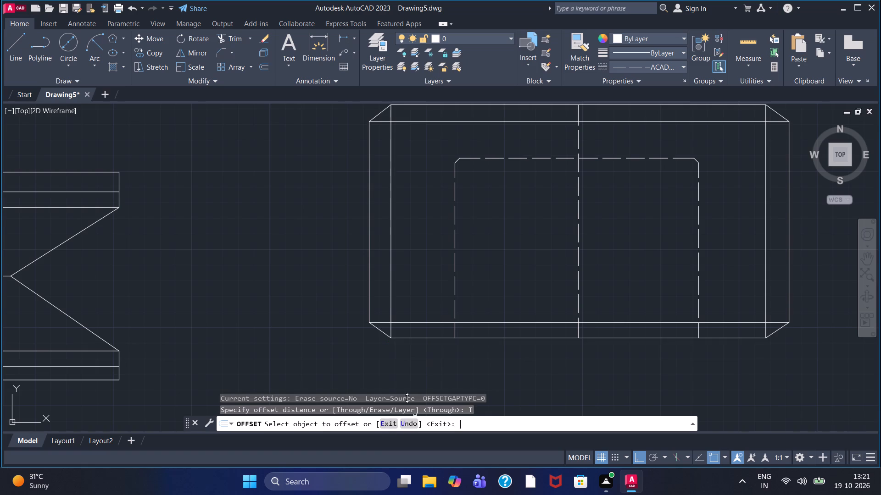
pyautogui.click(456, 238)
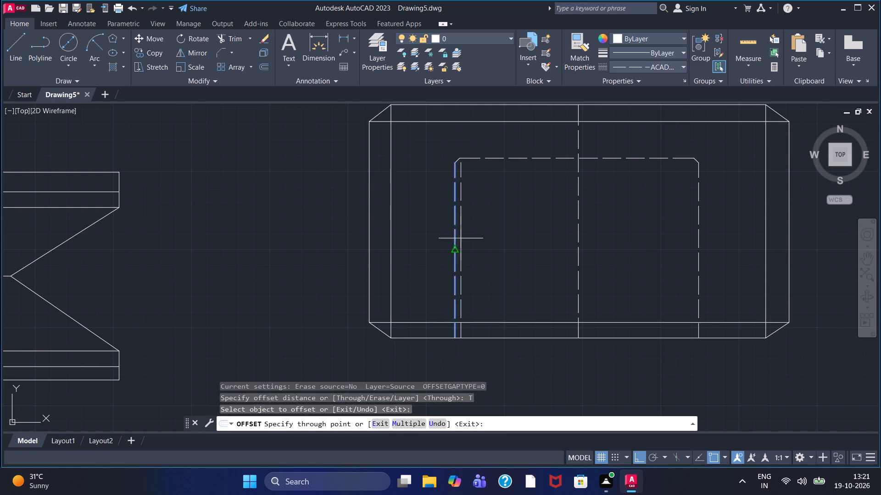
pyautogui.click(462, 238)
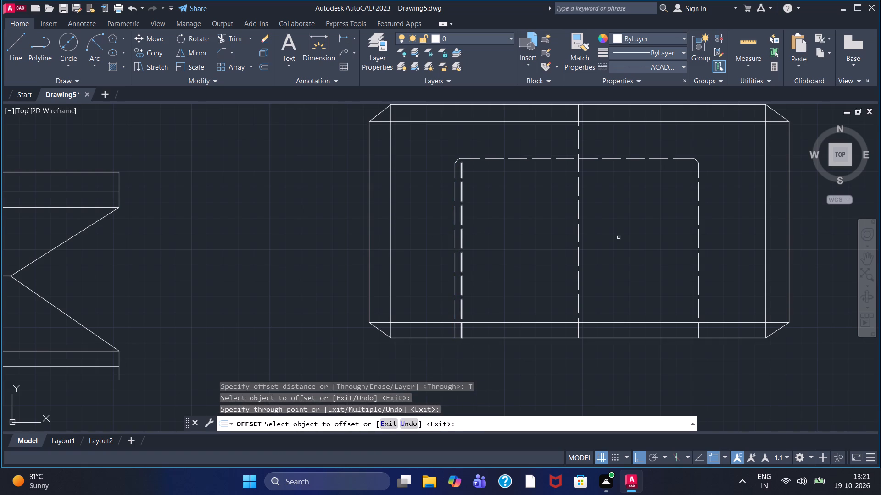
pyautogui.click(698, 242)
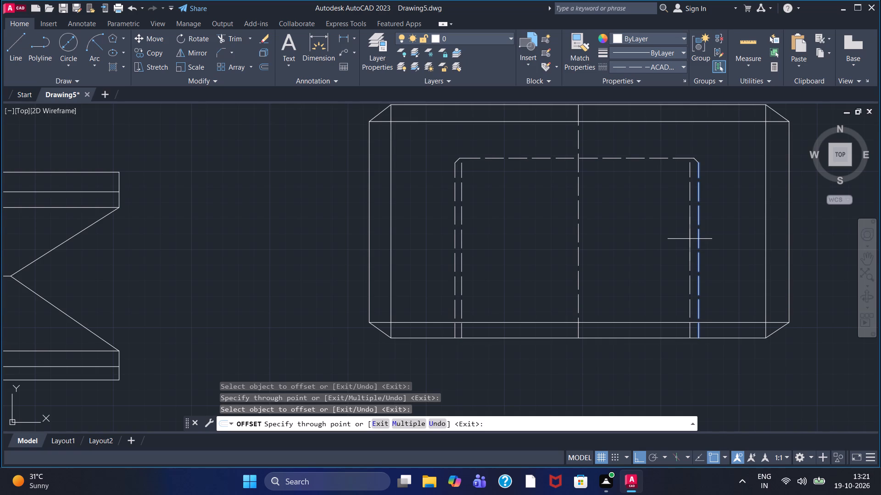
pyautogui.doubleClick(689, 239)
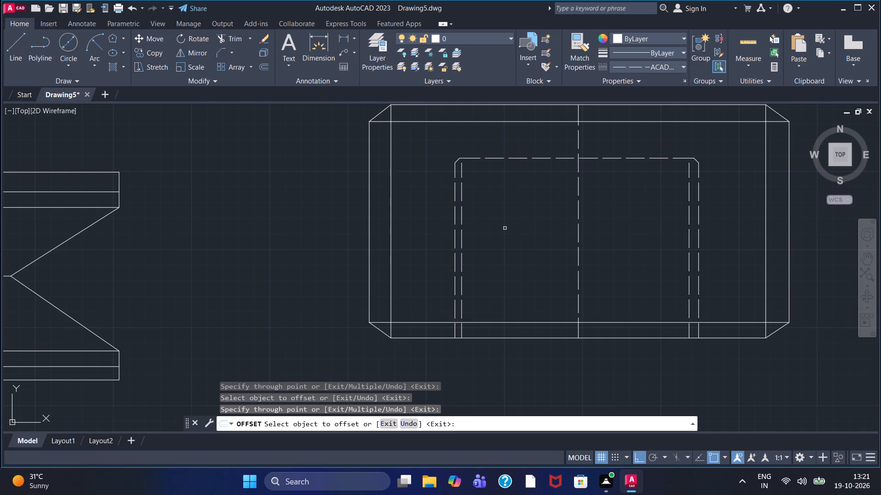
# Draw a dashed vertical line from the top of the dashed outline's left leg up past the part's top edge.
pyautogui.moveTo(426, 205); pyautogui.dragTo(424, 216, button='middle')
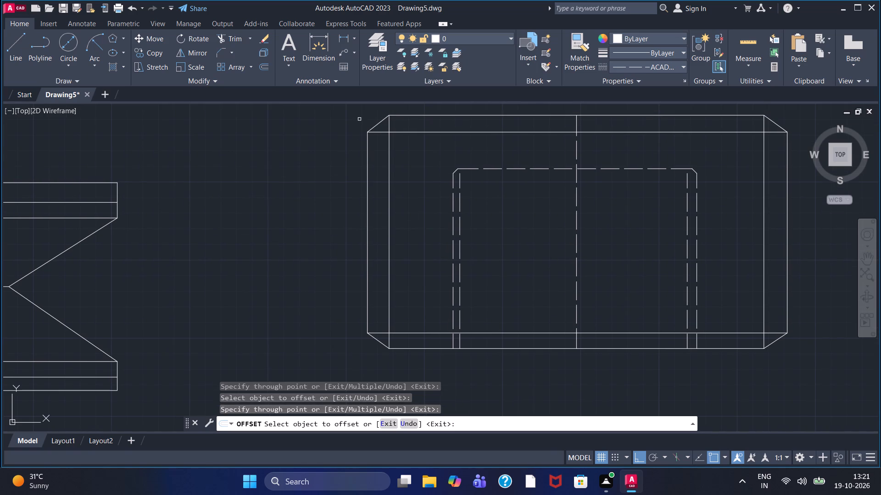
pyautogui.click(0, 50)
pyautogui.click(9, 54)
pyautogui.click(9, 49)
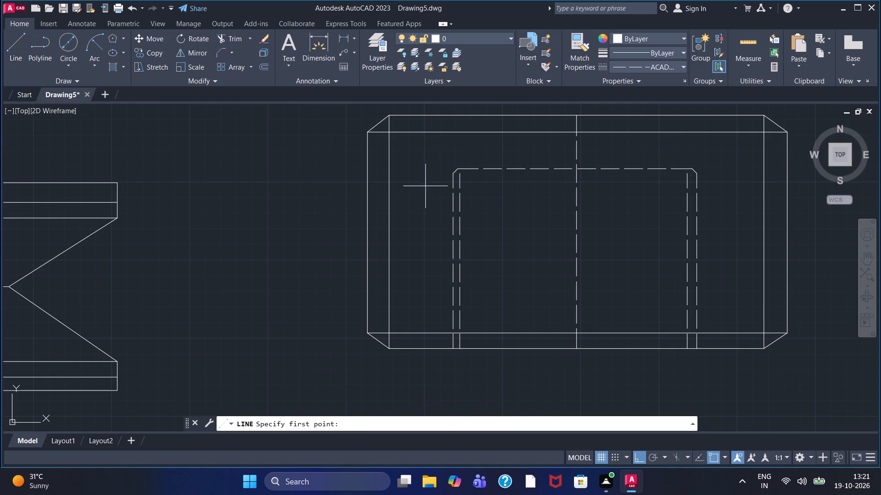
pyautogui.moveTo(453, 176); pyautogui.dragTo(455, 166)
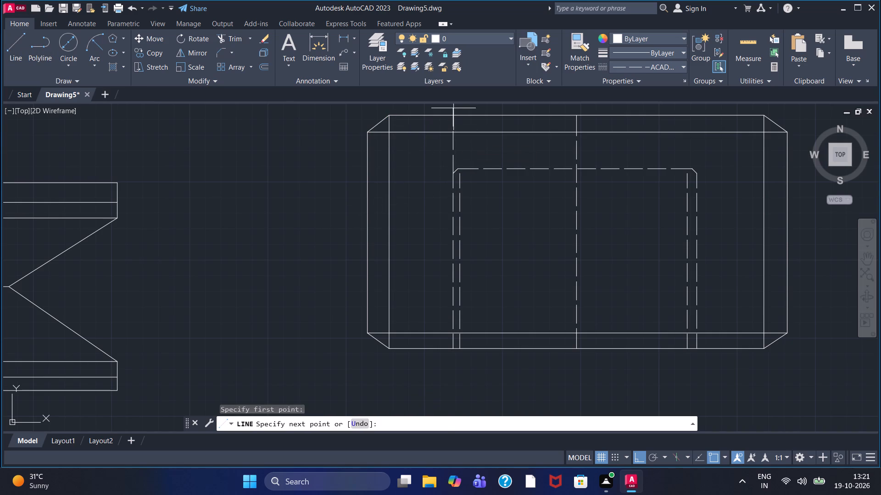
pyautogui.click(453, 108)
pyautogui.rightClick(453, 108)
pyautogui.click(462, 114)
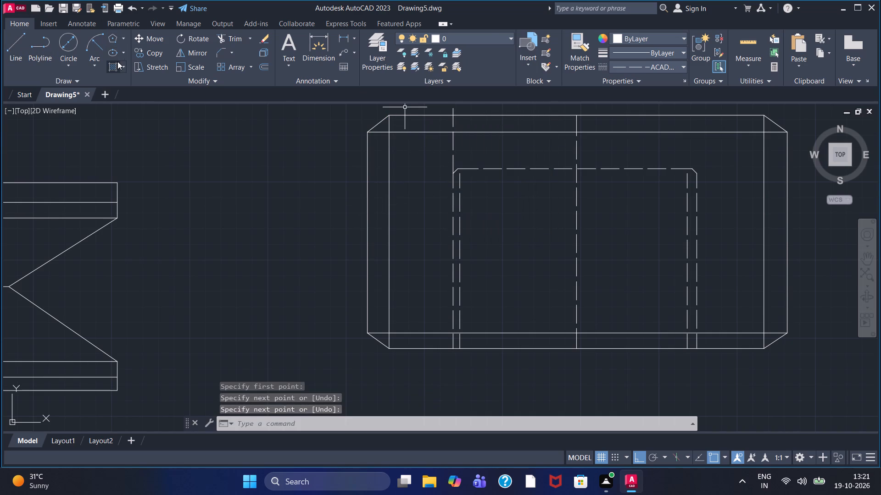
# Hatch the area between the part's left inner line and the dashed left leg with diagonal lines, increasing the hatch scale.
pyautogui.click(117, 61)
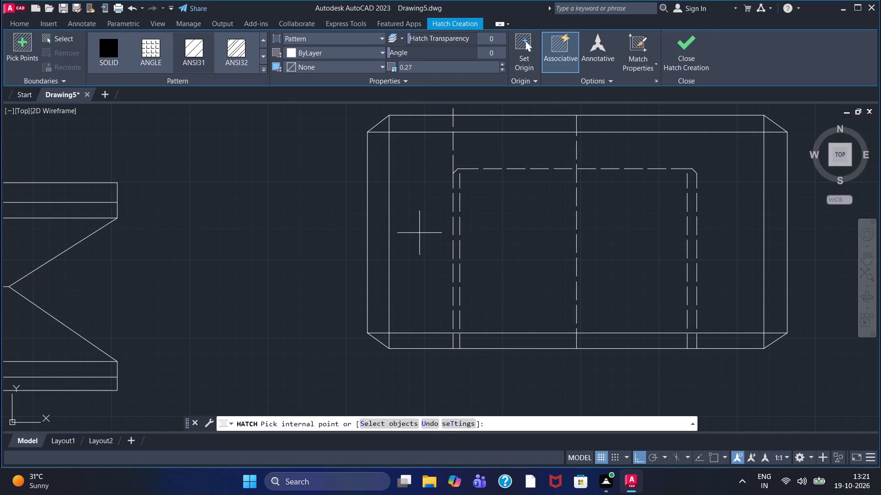
pyautogui.doubleClick(419, 233)
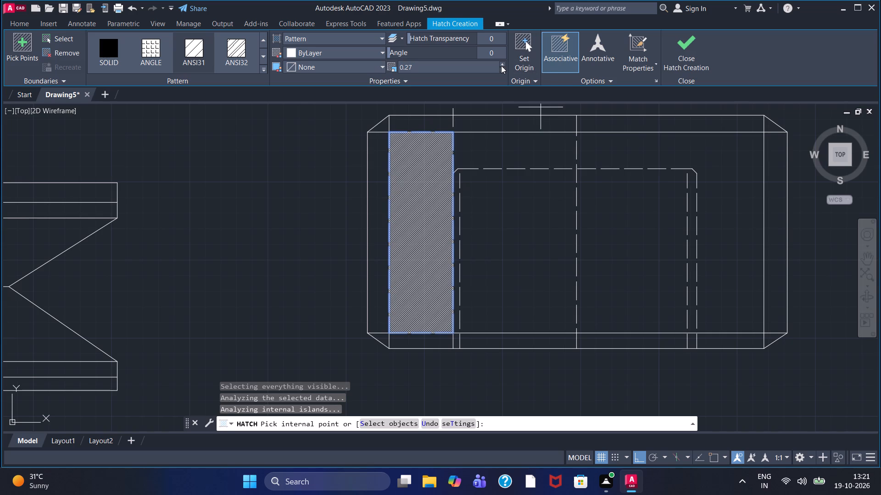
pyautogui.click(501, 66)
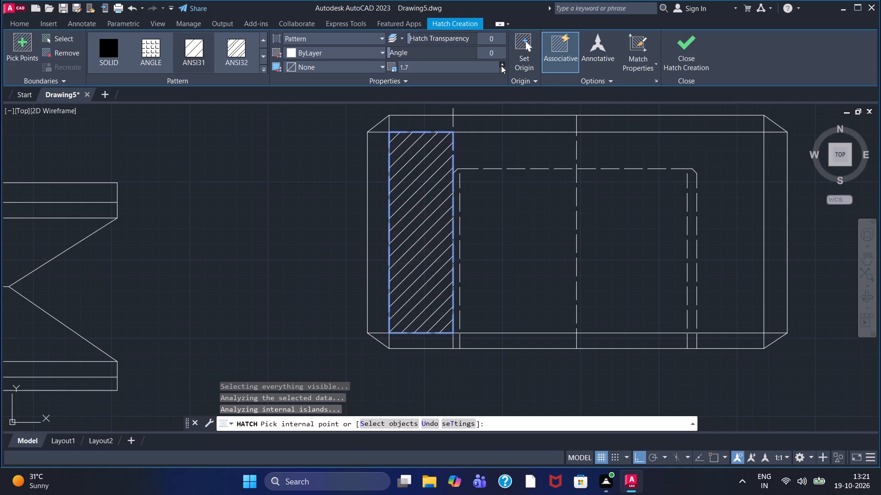
pyautogui.click(501, 66)
pyautogui.click(706, 54)
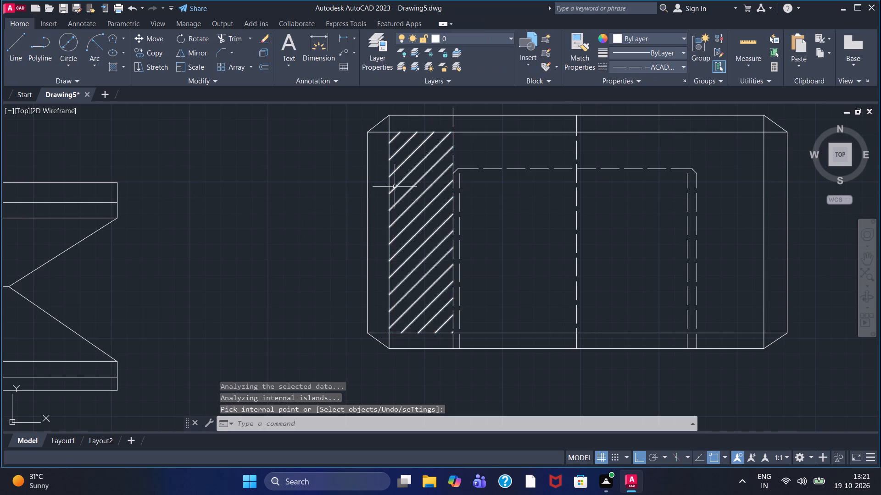
# Trim the part of the dashed vertical line that projects above the chamfered part's top edge.
pyautogui.scroll(-1, 291, 190)
pyautogui.scroll(3, 389, 142)
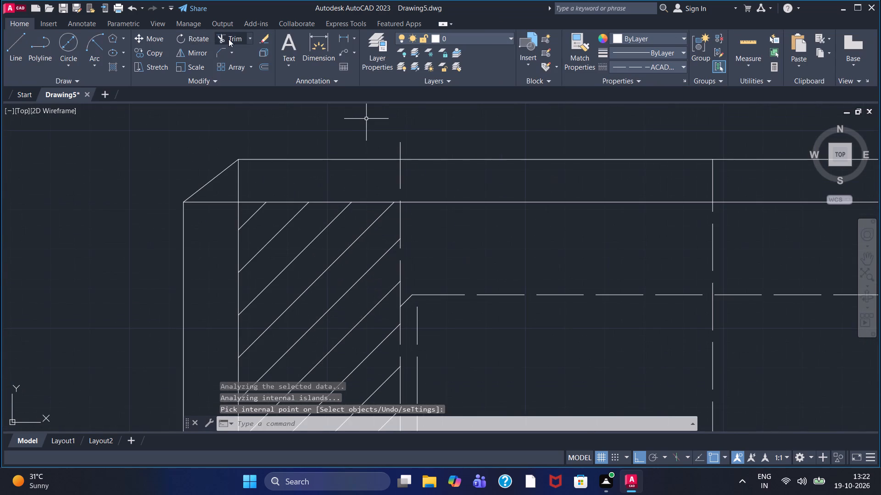
pyautogui.click(229, 39)
pyautogui.scroll(1, 392, 152)
pyautogui.click(402, 151)
pyautogui.scroll(-3, 404, 153)
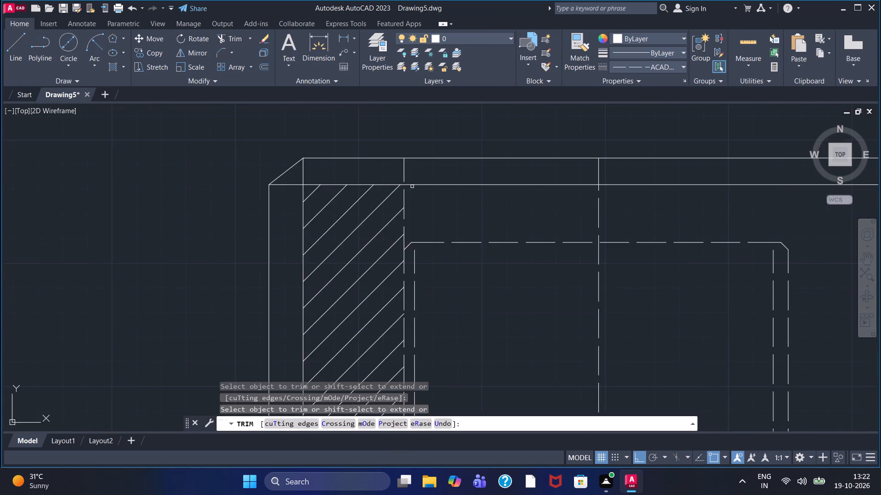
# Draw a dashed vertical centre line downward from the midpoint of the chamfered part's bottom edge.
pyautogui.scroll(-1, 435, 261)
pyautogui.moveTo(433, 268); pyautogui.dragTo(418, 209, button='middle')
pyautogui.scroll(2, 499, 269)
pyautogui.scroll(-2, 499, 269)
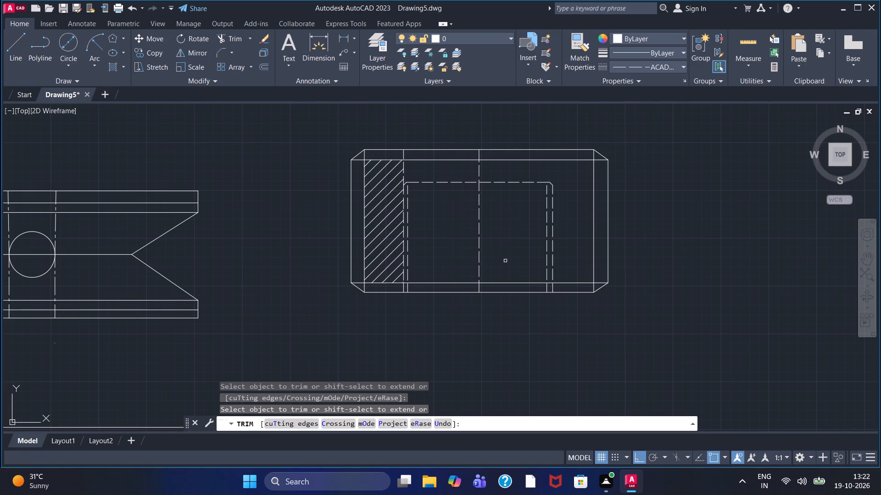
pyautogui.scroll(-1, 486, 335)
pyautogui.moveTo(486, 326); pyautogui.dragTo(481, 298, button='middle')
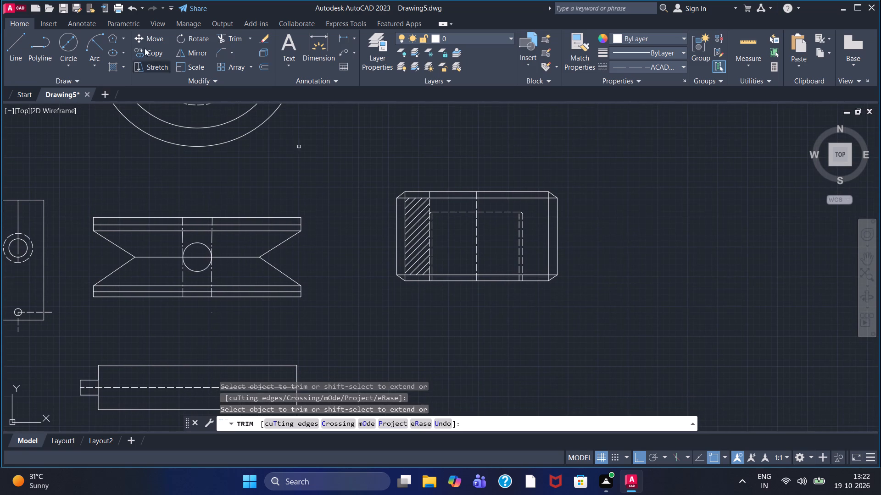
pyautogui.click(8, 55)
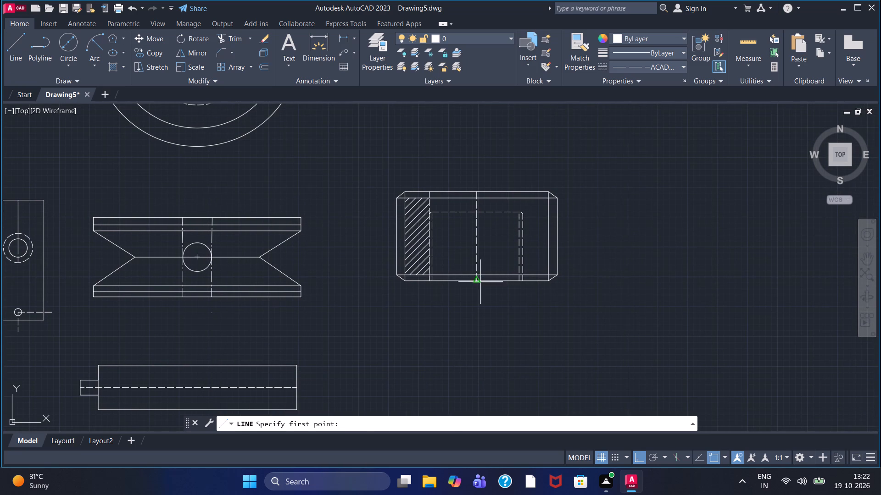
pyautogui.click(479, 280)
pyautogui.click(478, 351)
pyautogui.scroll(-1, 477, 350)
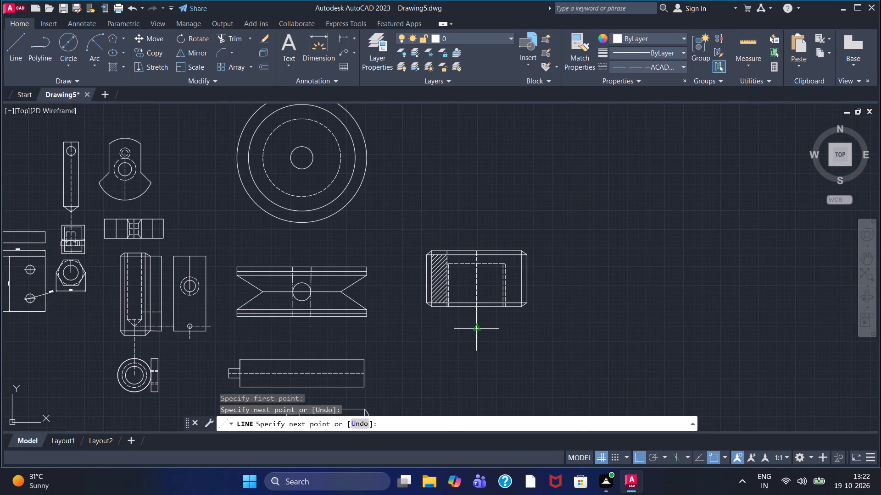
pyautogui.rightClick(480, 327)
pyautogui.click(508, 330)
pyautogui.moveTo(507, 328); pyautogui.dragTo(501, 283, button='middle')
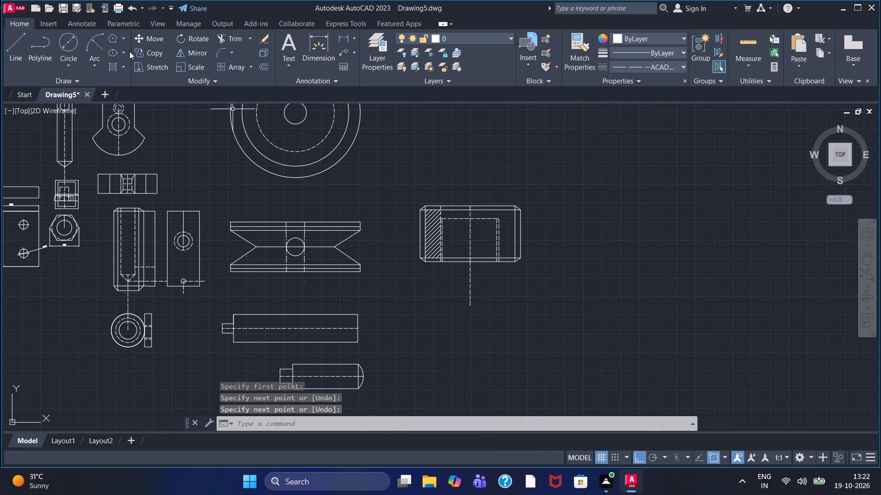
# With the Continuous linetype, draw a circle of radius about 88.4 centred on the lower end of the dashed centre line.
pyautogui.click(70, 38)
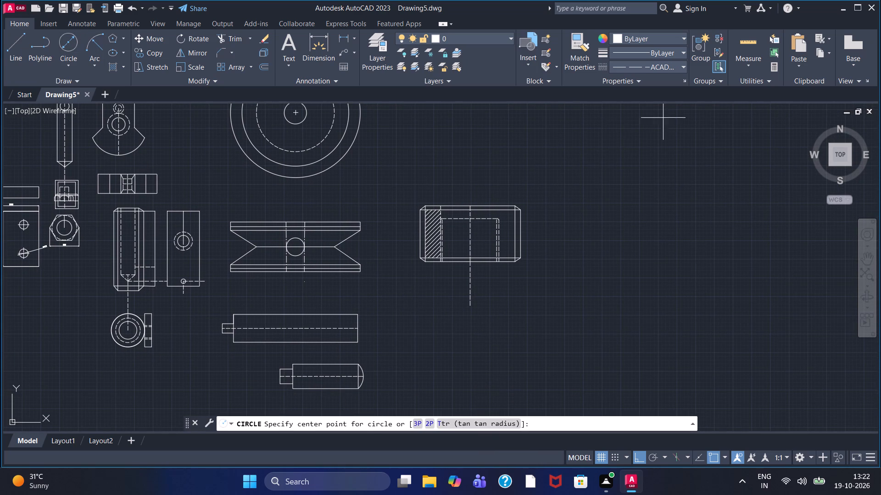
pyautogui.click(663, 67)
pyautogui.click(660, 132)
pyautogui.click(73, 43)
pyautogui.click(467, 308)
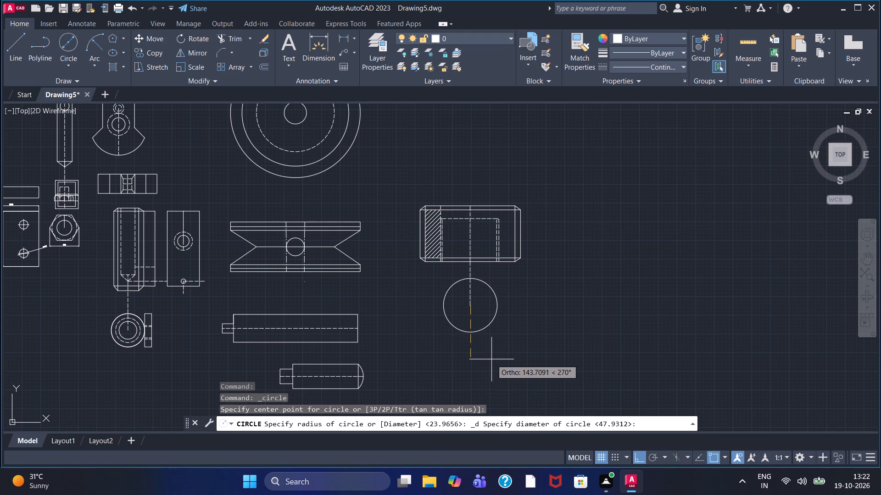
pyautogui.click(515, 372)
# Draw two more circles on the same centre, each snapped to the existing circle's radius of about 88.4.
pyautogui.rightClick(477, 318)
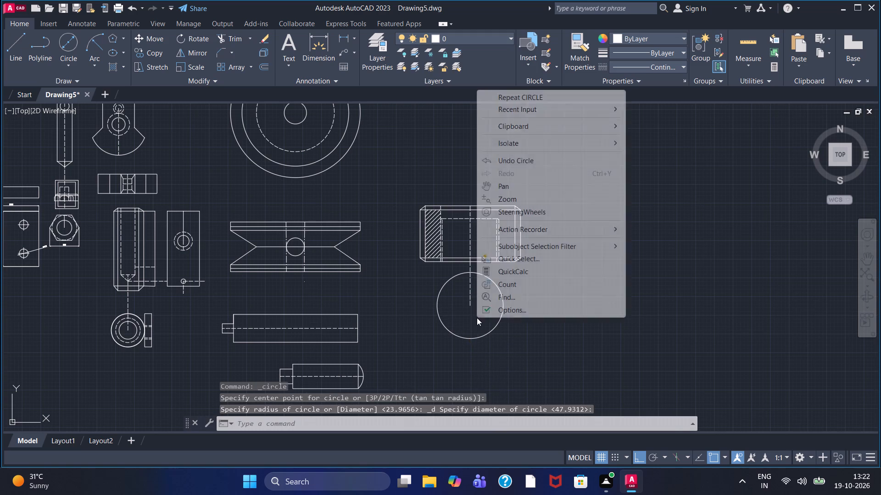
pyautogui.click(527, 94)
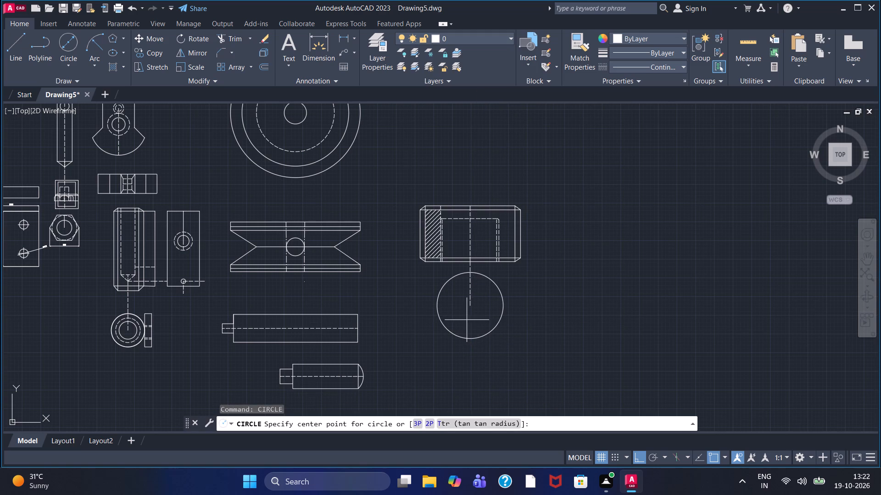
pyautogui.click(471, 309)
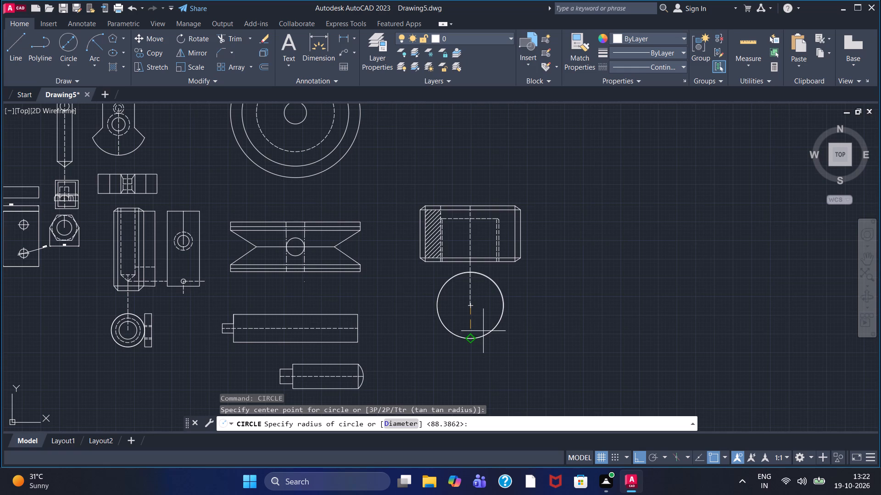
pyautogui.doubleClick(484, 332)
pyautogui.scroll(2, 461, 311)
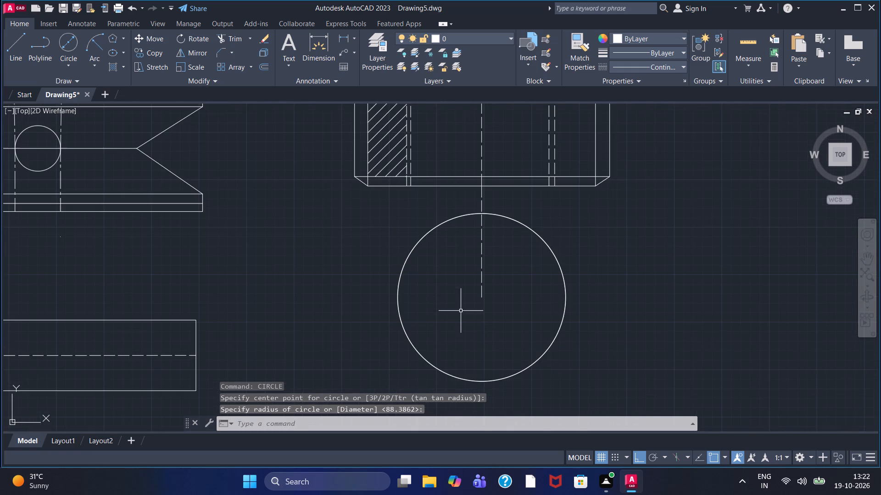
pyautogui.scroll(1, 461, 311)
pyautogui.rightClick(461, 311)
pyautogui.click(506, 92)
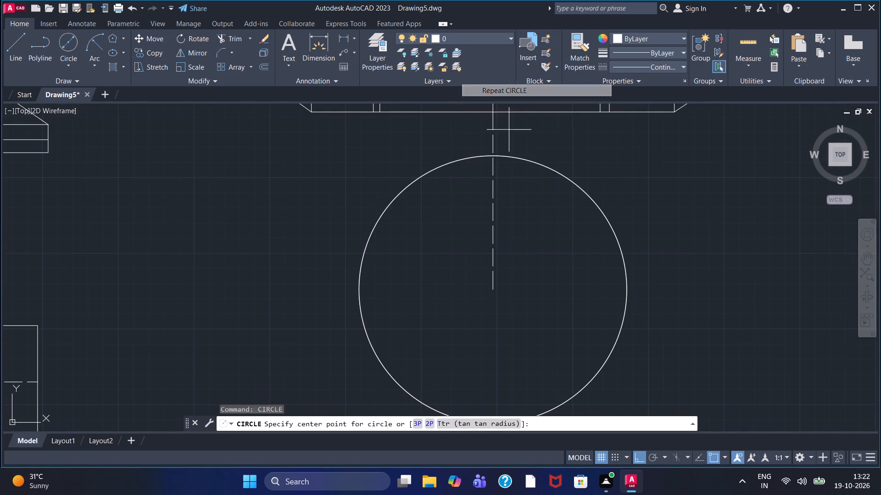
pyautogui.click(493, 290)
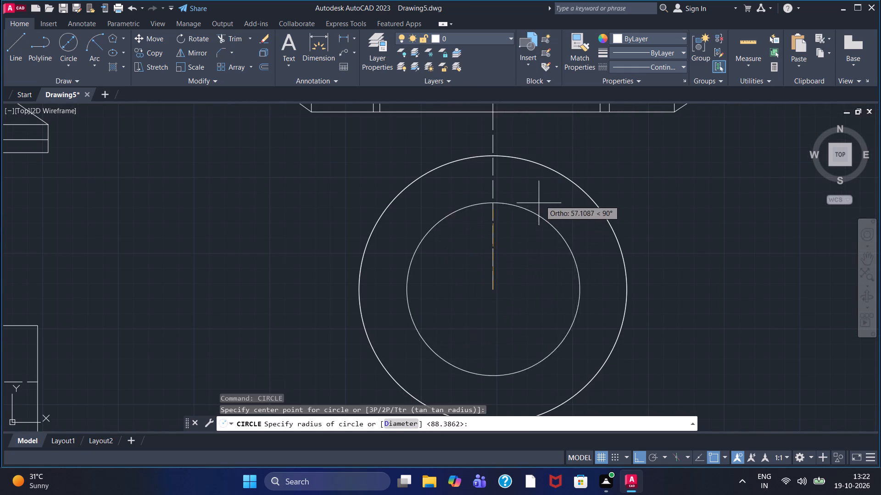
pyautogui.doubleClick(569, 181)
# Draw a smaller continuous concentric circle of radius about 62.7 inside the outer circle.
pyautogui.scroll(1, 471, 161)
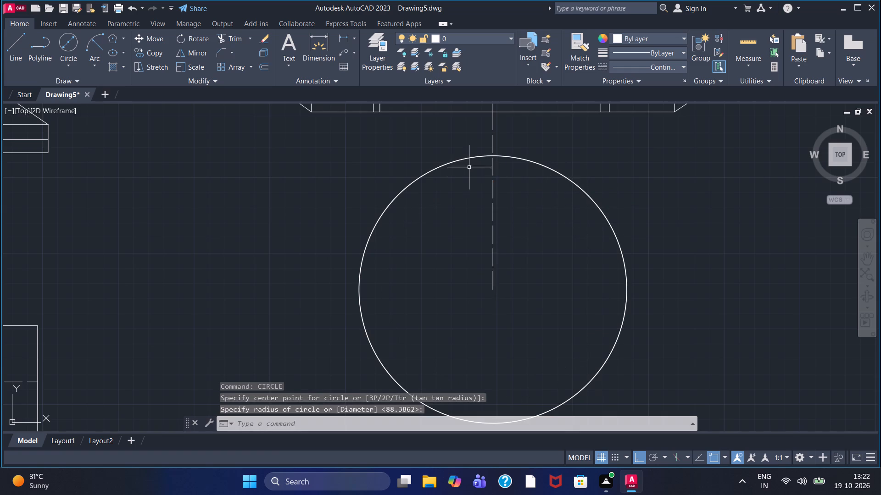
pyautogui.scroll(14, 471, 161)
pyautogui.scroll(2, 454, 264)
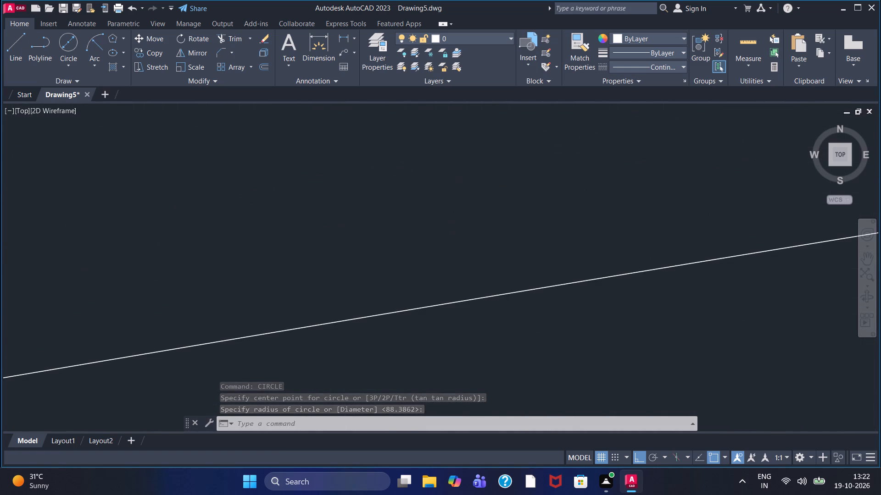
pyautogui.scroll(1, 454, 264)
pyautogui.scroll(-16, 597, 423)
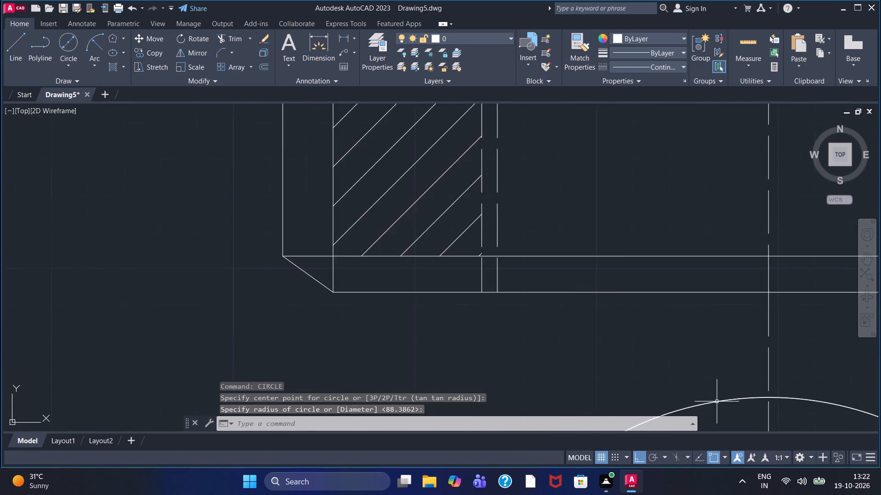
pyautogui.scroll(-7, 717, 401)
pyautogui.moveTo(724, 406); pyautogui.dragTo(650, 326, button='middle')
pyautogui.scroll(4, 650, 327)
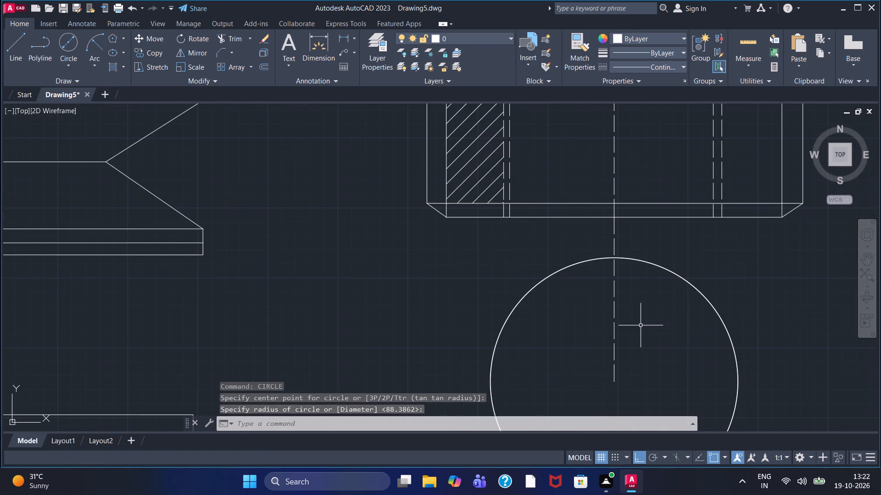
pyautogui.rightClick(630, 346)
pyautogui.click(701, 127)
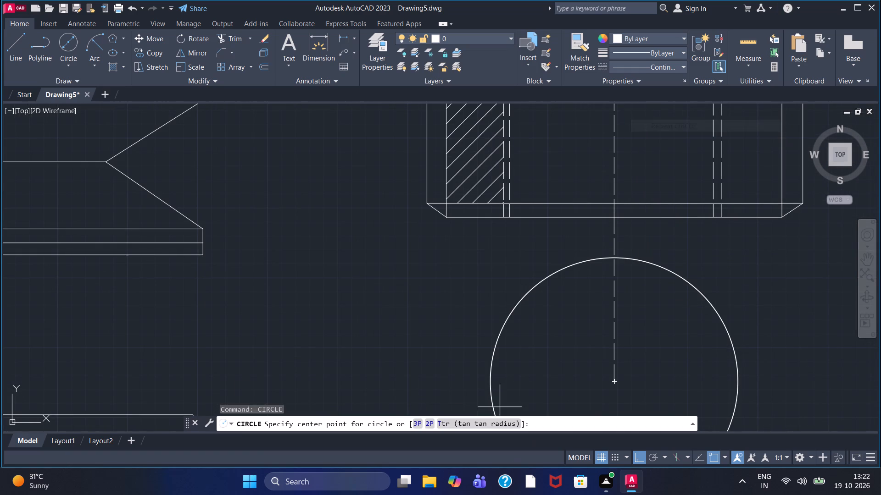
pyautogui.click(617, 383)
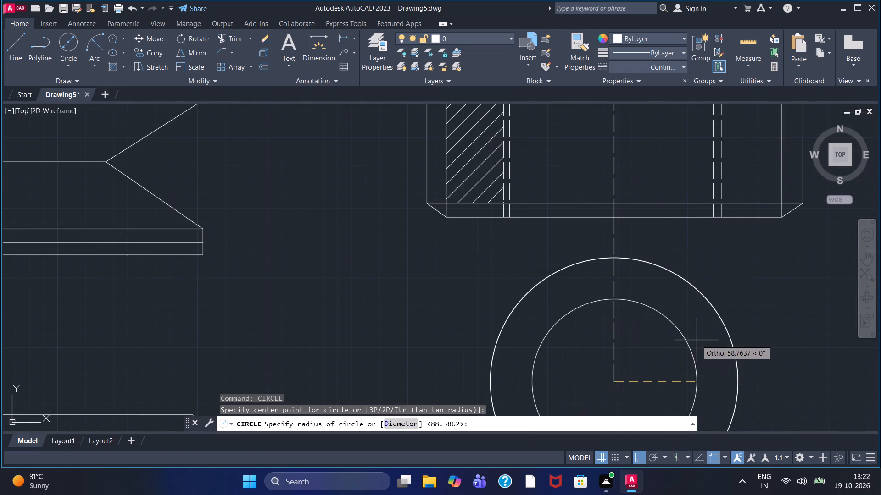
pyautogui.click(702, 337)
pyautogui.scroll(-1, 640, 494)
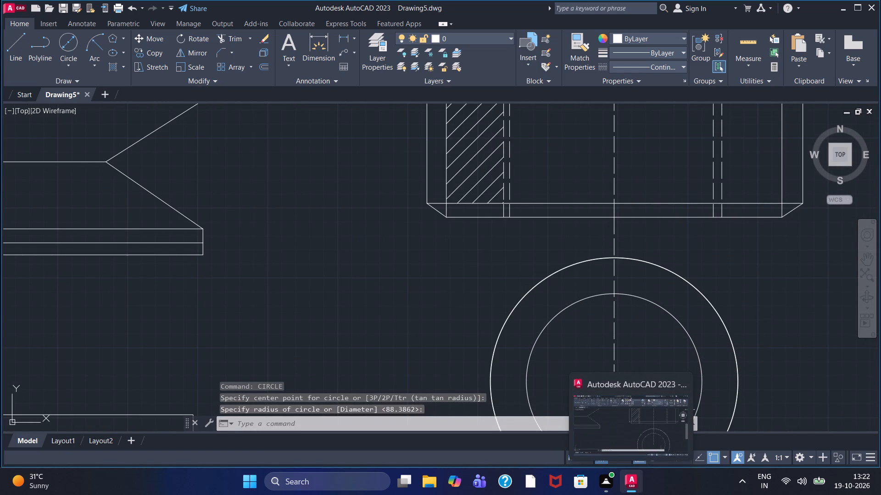
pyautogui.moveTo(566, 345); pyautogui.dragTo(498, 281, button='middle')
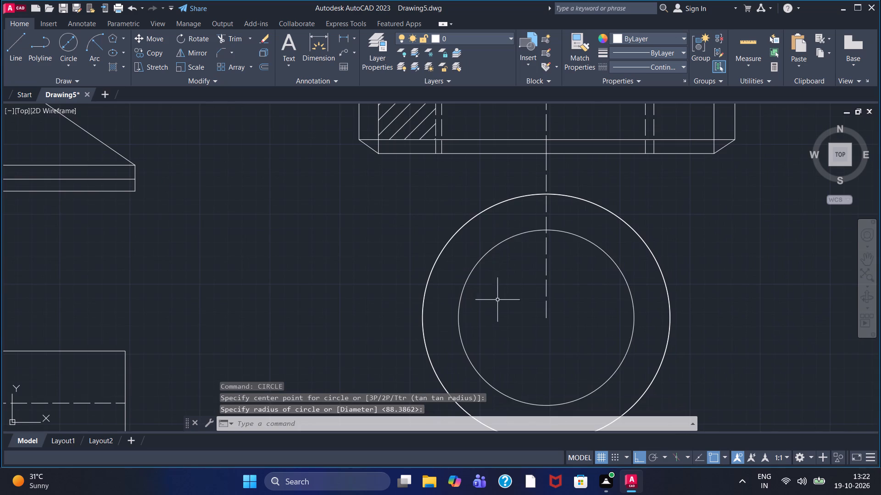
# Switch to the dashed ACAD linetype and draw two dashed concentric circles of radius about 35 and about 49.3 inside the continuous ones.
pyautogui.click(627, 66)
pyautogui.click(649, 110)
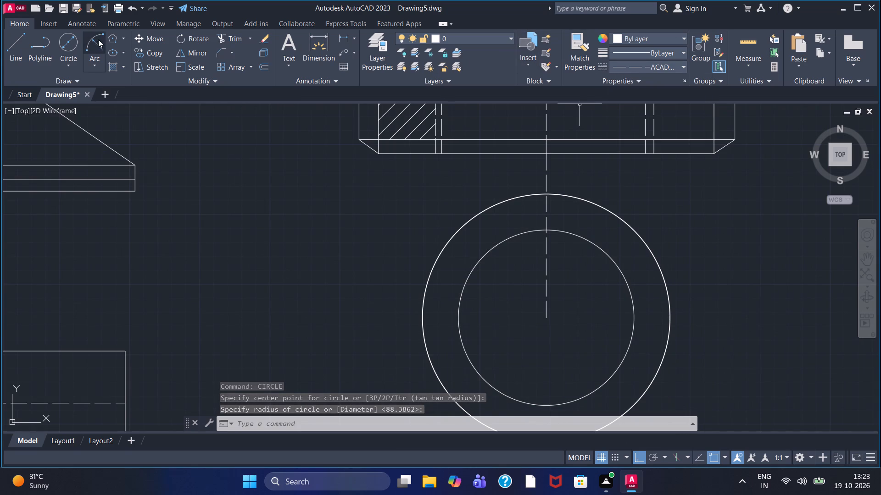
pyautogui.click(70, 43)
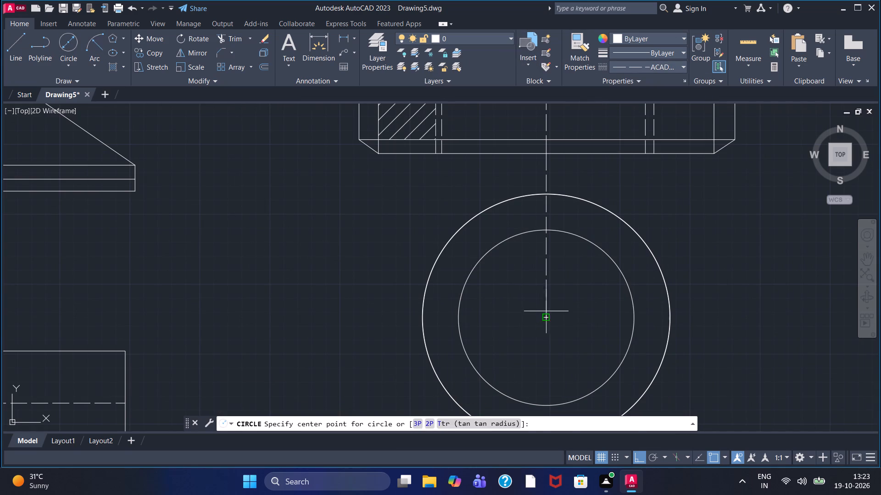
pyautogui.click(544, 316)
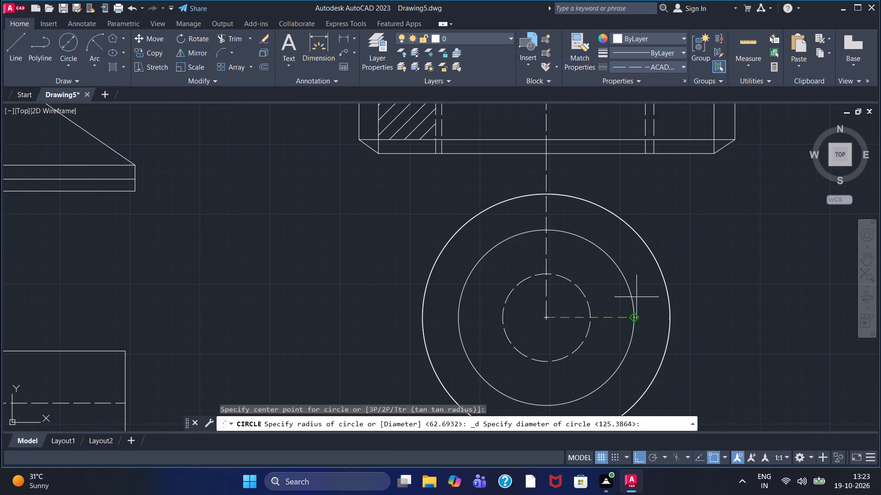
pyautogui.click(644, 298)
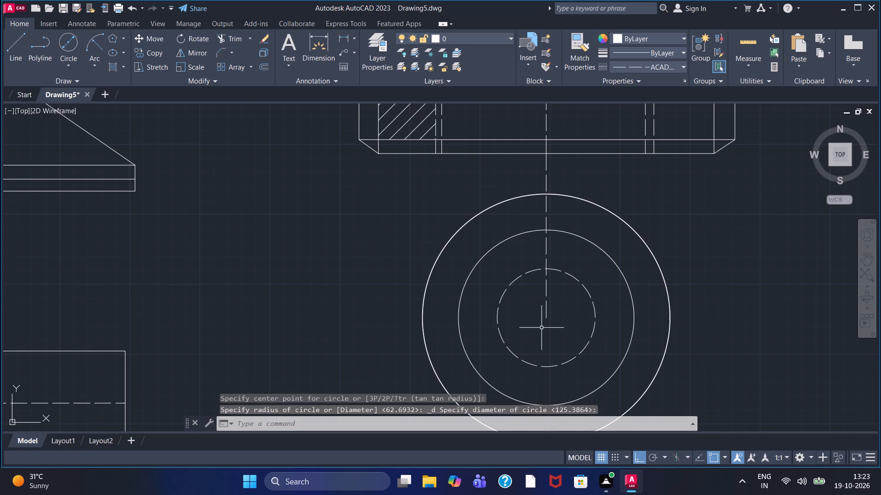
pyautogui.rightClick(550, 322)
pyautogui.click(591, 98)
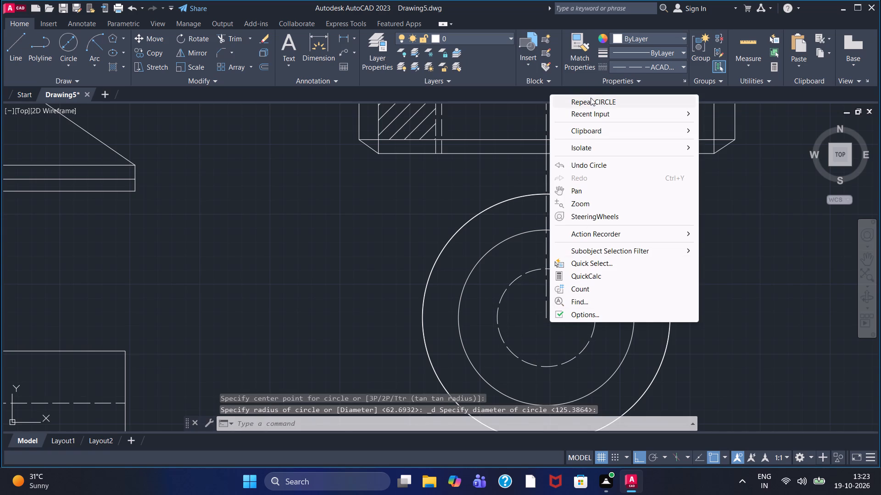
pyautogui.click(547, 316)
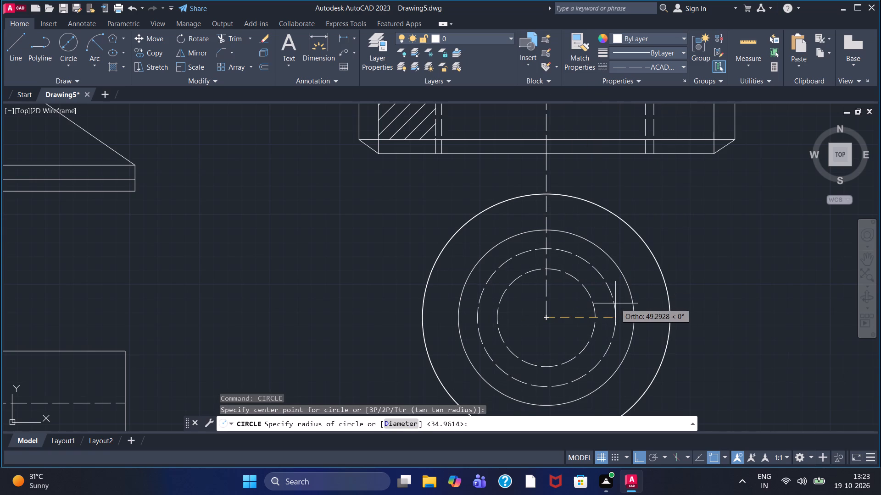
pyautogui.click(615, 303)
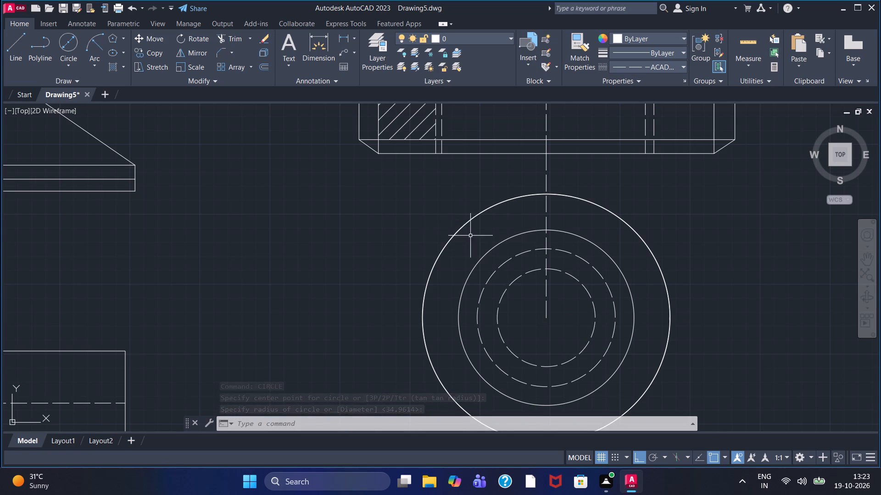
# Examine the overall layout of all the pump part views in the drawing.
pyautogui.scroll(-1, 432, 214)
pyautogui.moveTo(431, 214); pyautogui.dragTo(421, 199, button='middle')
pyautogui.scroll(-2, 421, 199)
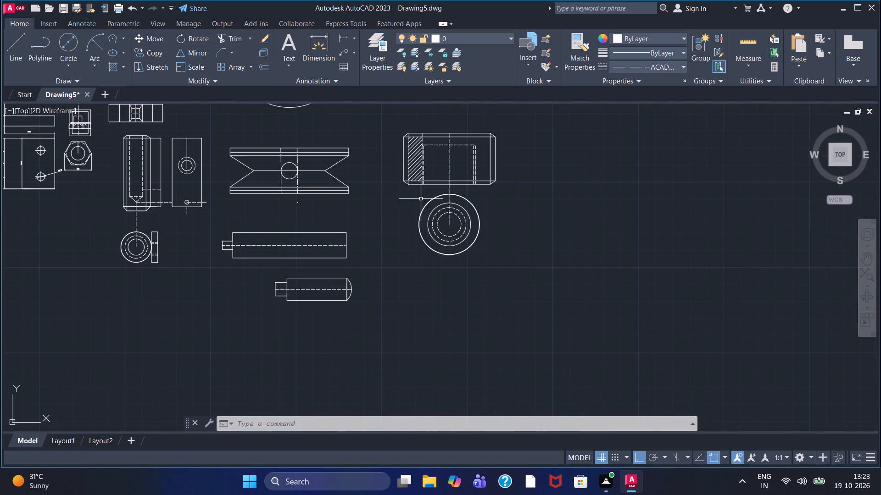
pyautogui.moveTo(413, 193); pyautogui.dragTo(411, 240, button='middle')
pyautogui.scroll(-1, 367, 238)
pyautogui.moveTo(367, 237); pyautogui.dragTo(377, 248, button='middle')
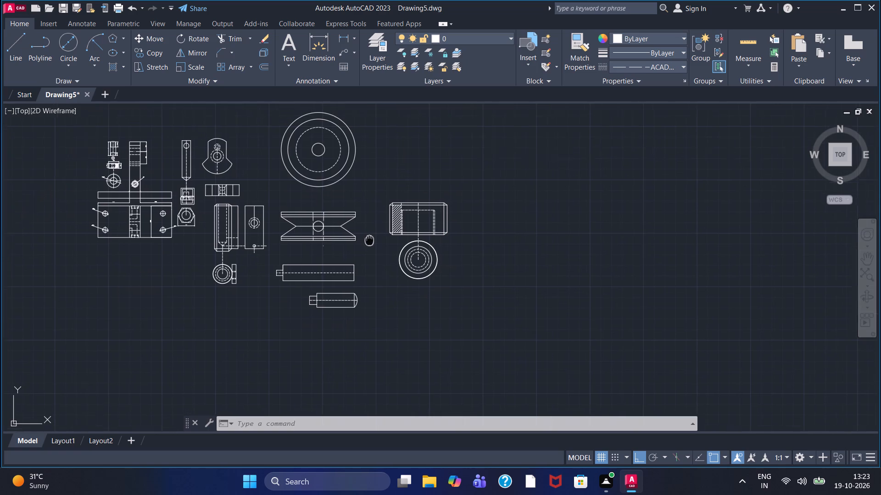
pyautogui.moveTo(377, 248); pyautogui.dragTo(377, 248, button='middle')
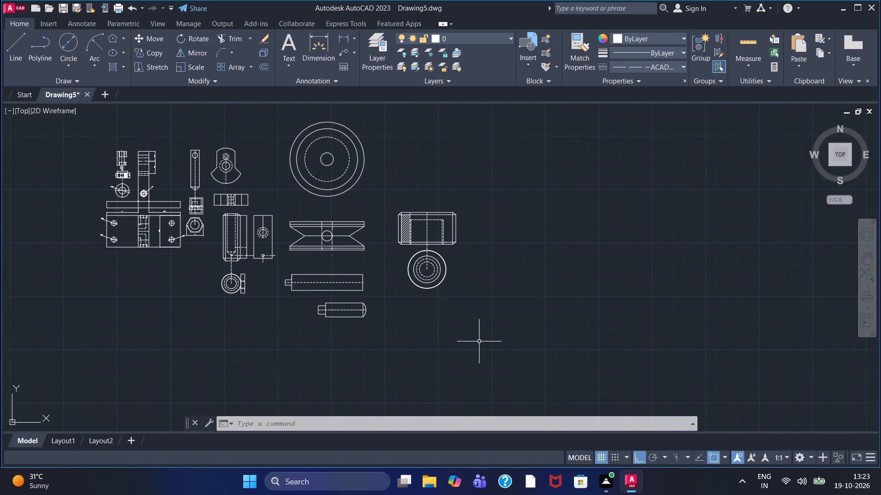
# Save the drawing in the Documents folder under the name Parts For Oscillating Pump.dwg.
pyautogui.hotkey('ctrl', 's')
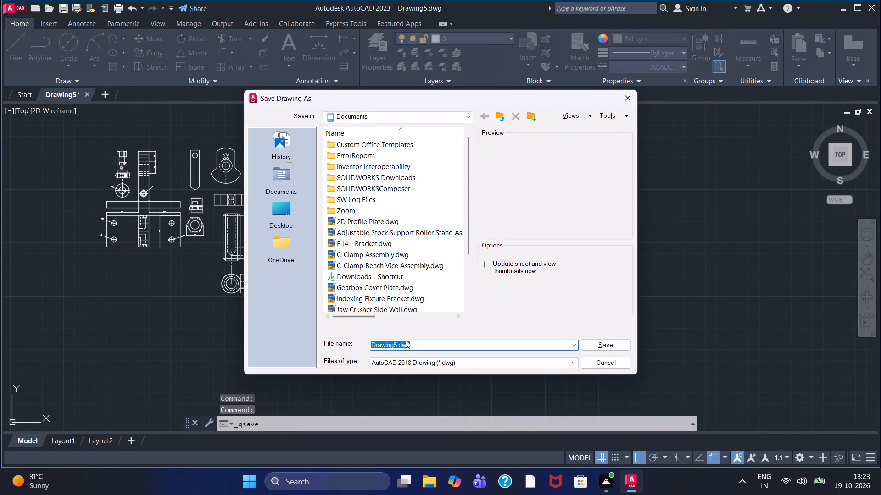
pyautogui.moveTo(396, 344); pyautogui.dragTo(339, 349)
pyautogui.press('BackSpace')
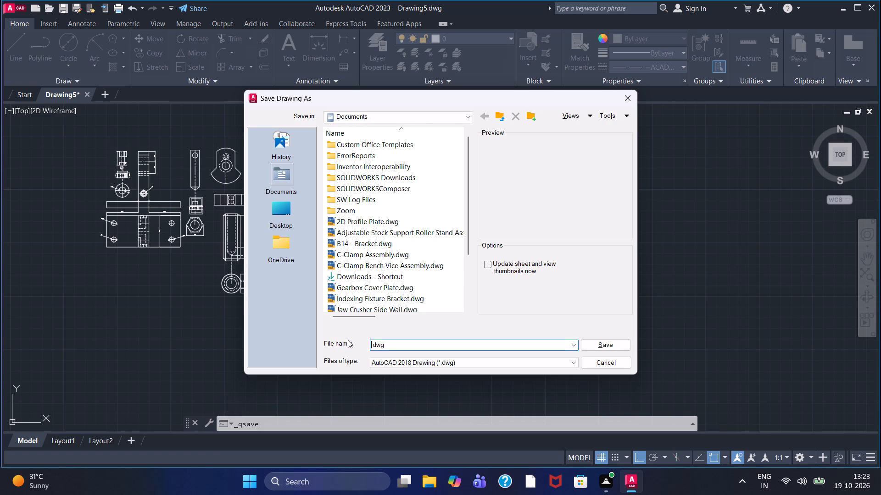
pyautogui.hotkey('ctrl', 'v')
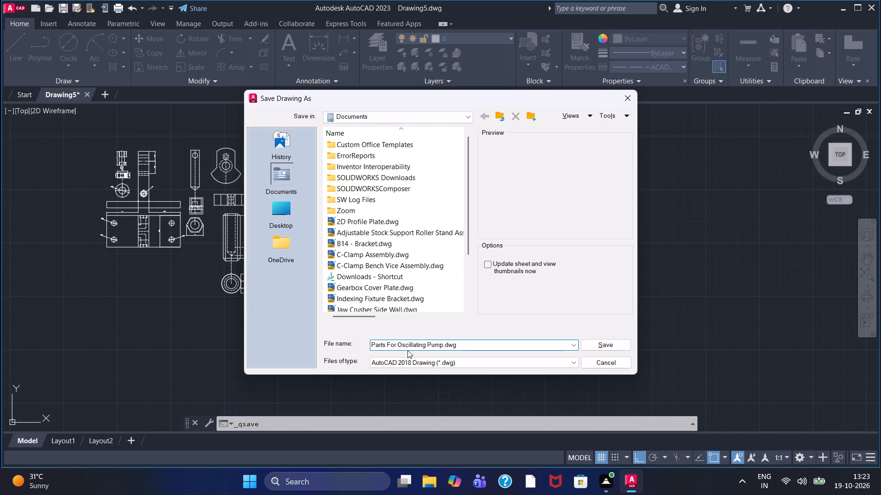
pyautogui.click(588, 346)
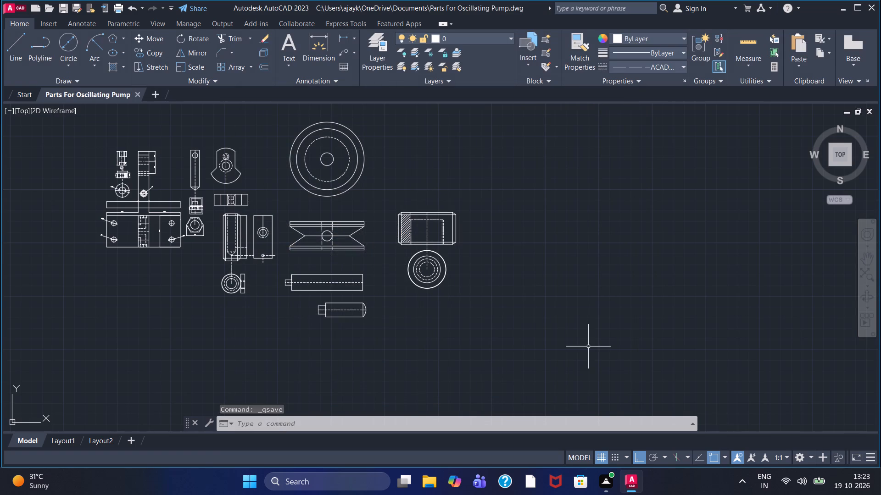